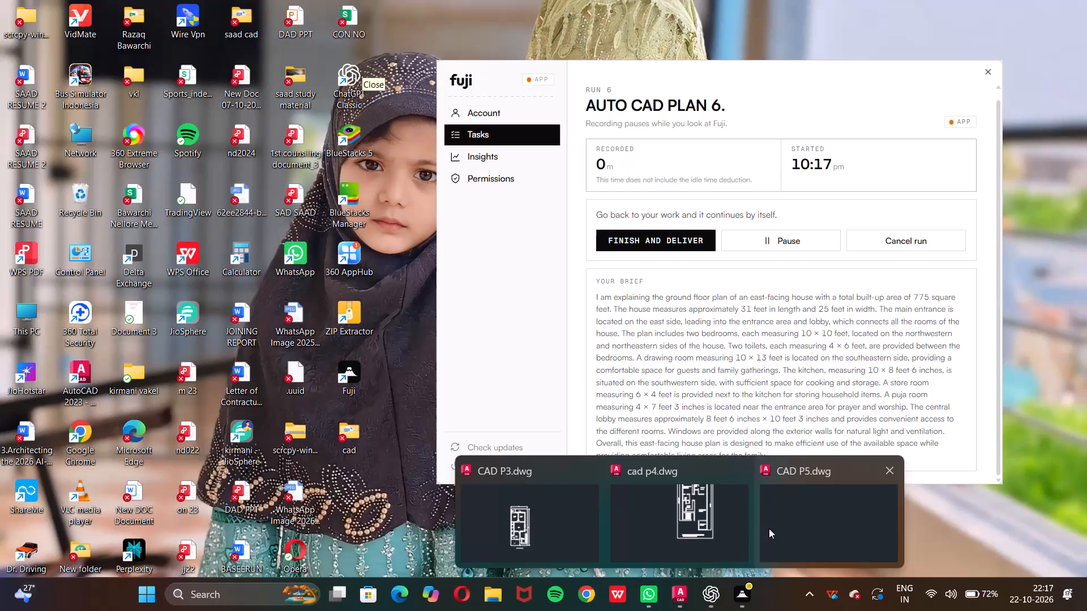
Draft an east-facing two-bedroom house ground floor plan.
Switch to AutoCAD and start a new blank drawing alongside the open CAD P5 plan.
left_click(771, 528)
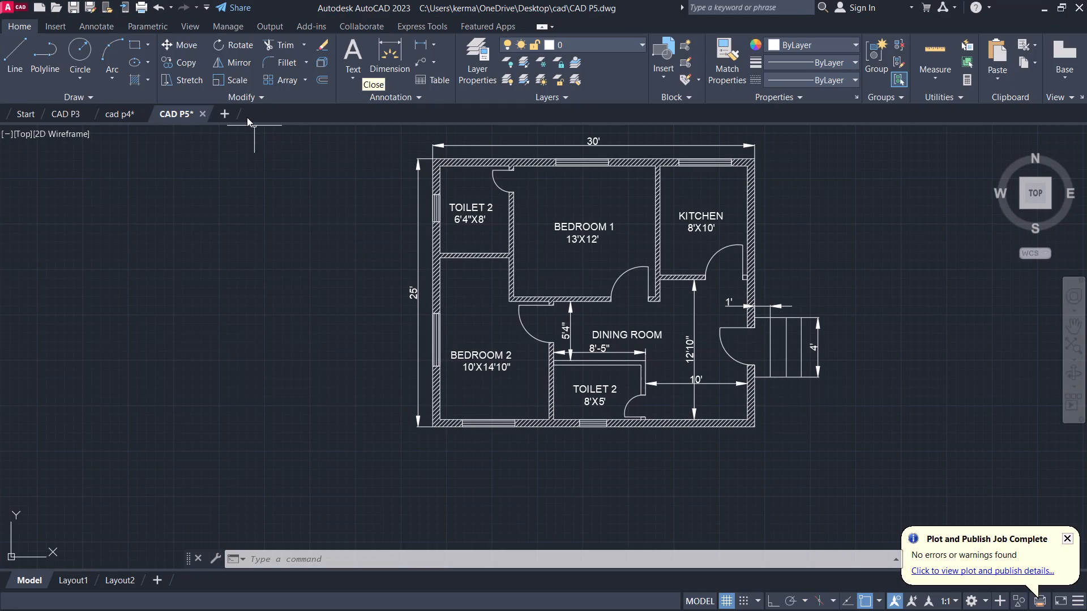
left_click(236, 119)
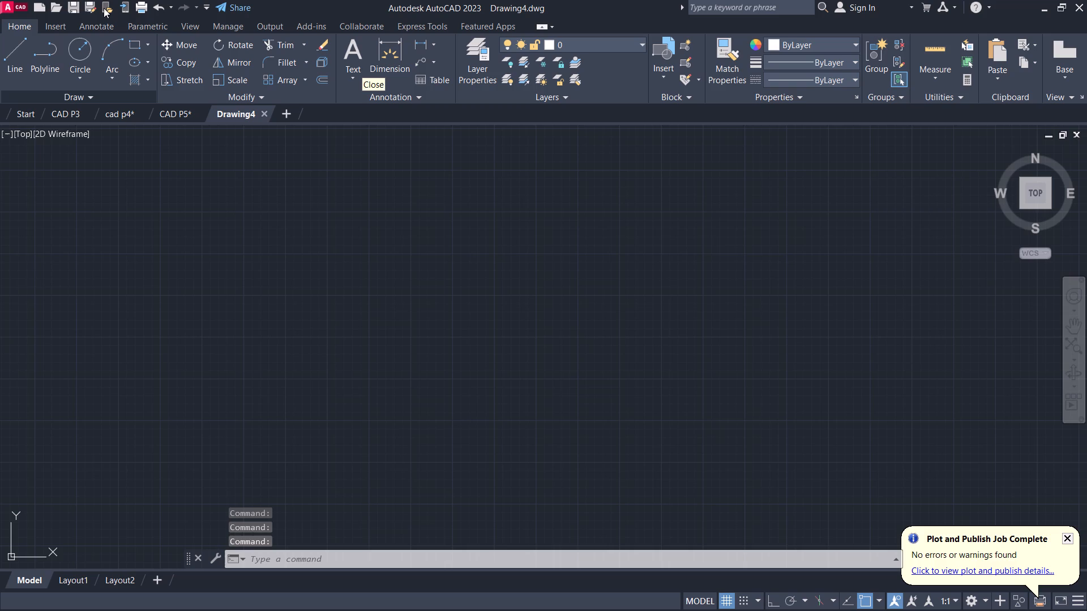
Save the new drawing as CAD P6 in the cad folder, in AutoCAD 2018 drawing format.
left_click(87, 7)
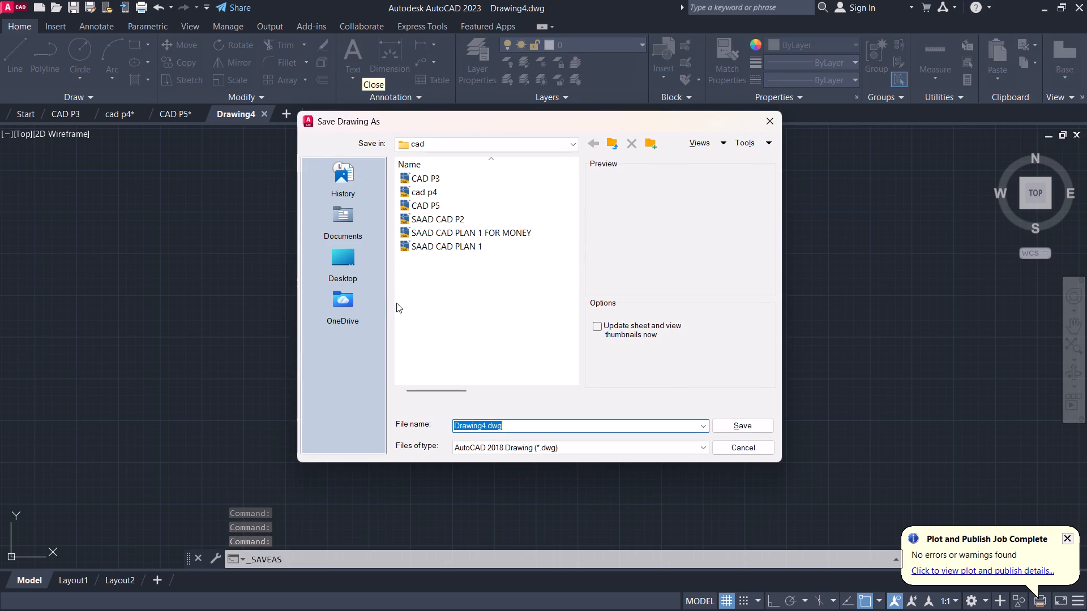
key("Delete")
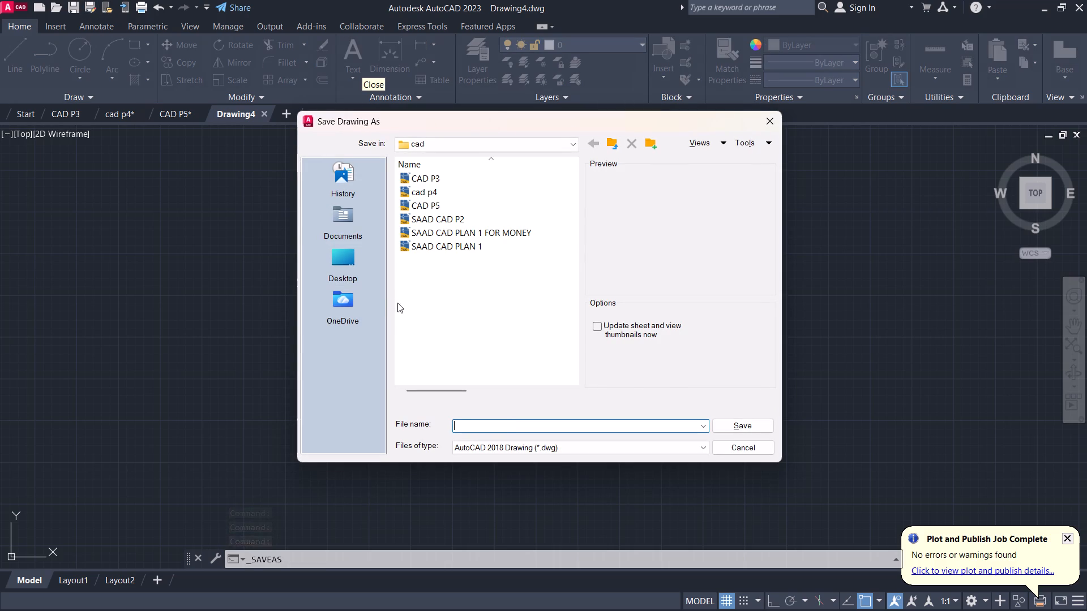
type("CAD")
key("space")
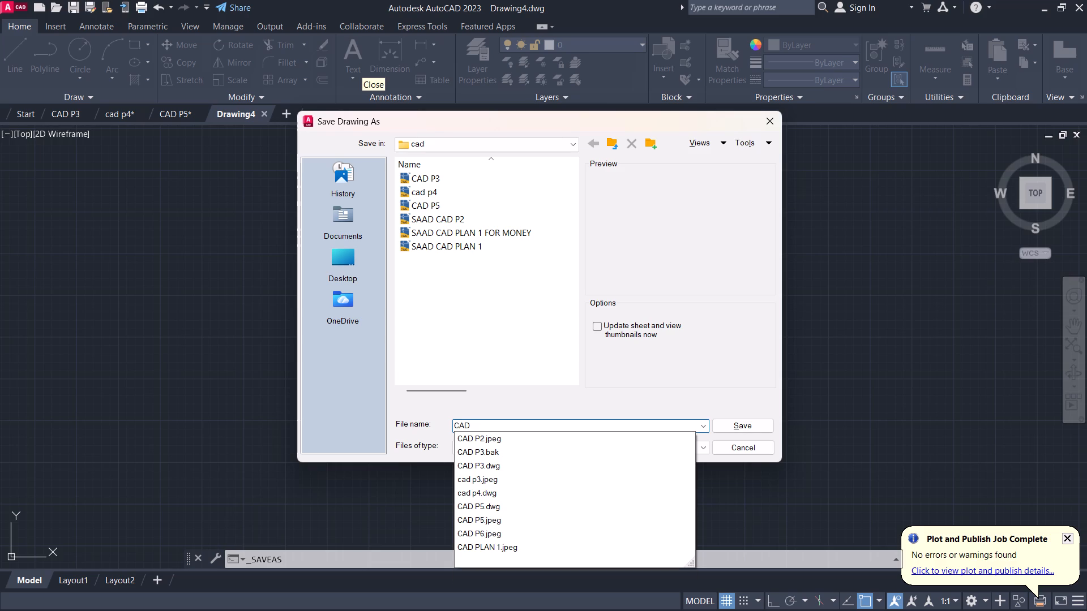
key("p")
key("6")
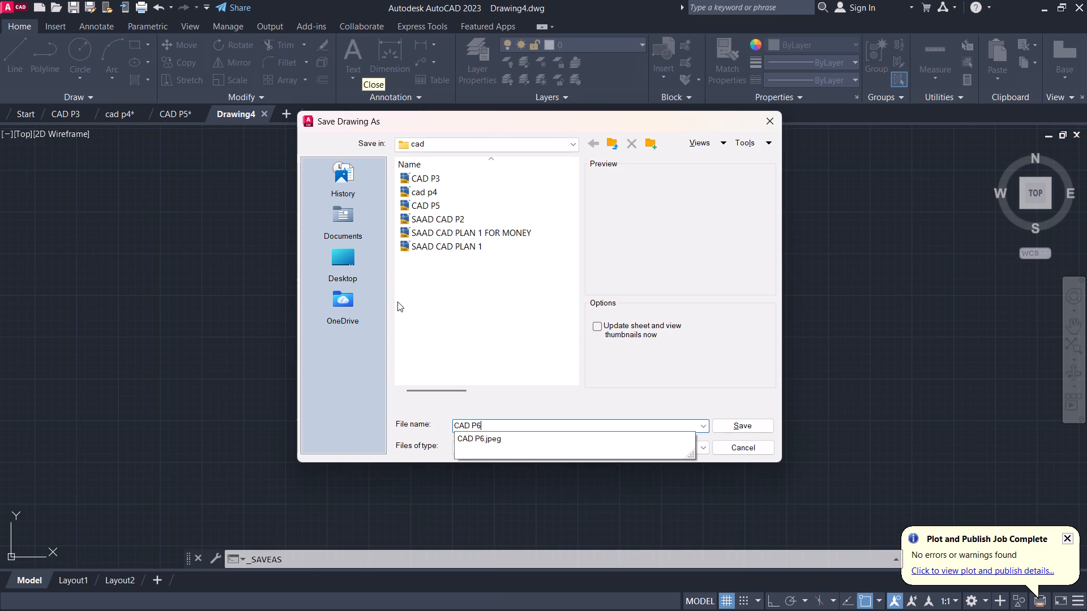
key("Return")
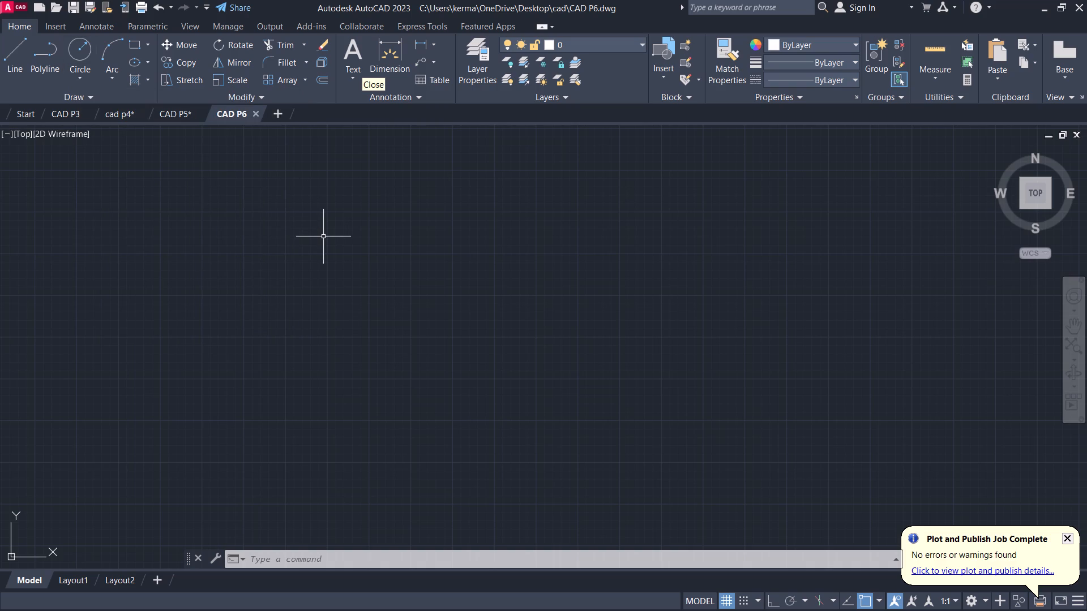
Try to set the drawing's upper limit (LIMMAX) with an X value of 40'.
type("LIMM")
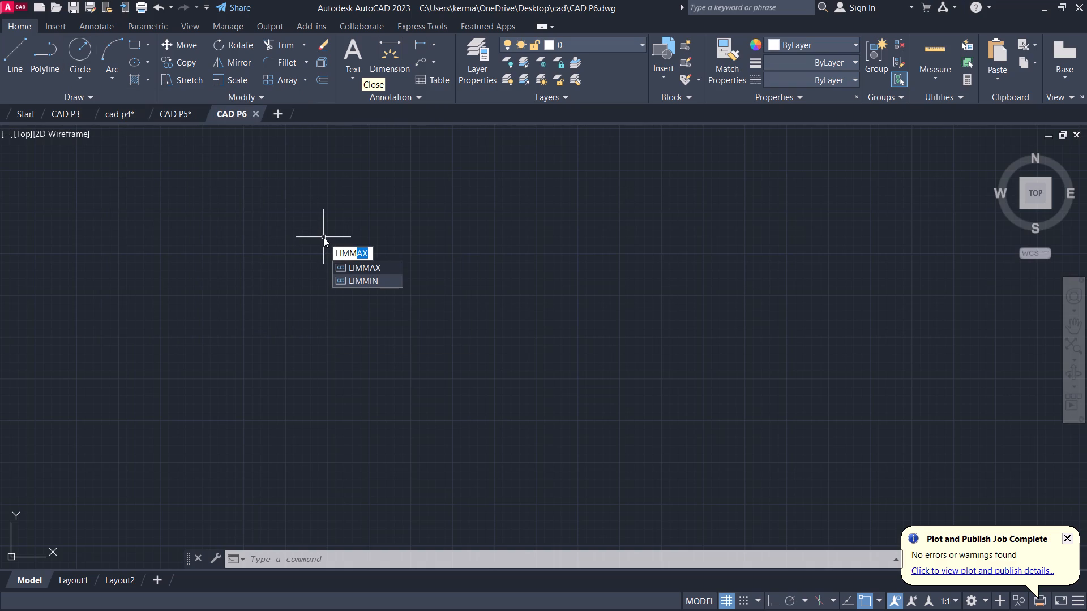
key("Return")
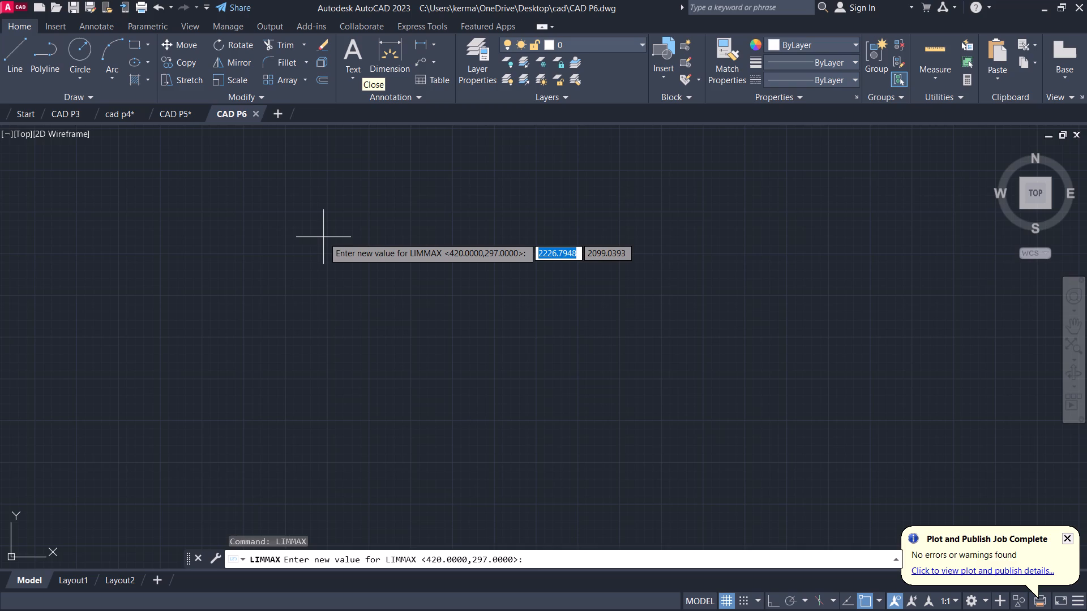
type("40")
key("apostrophe")
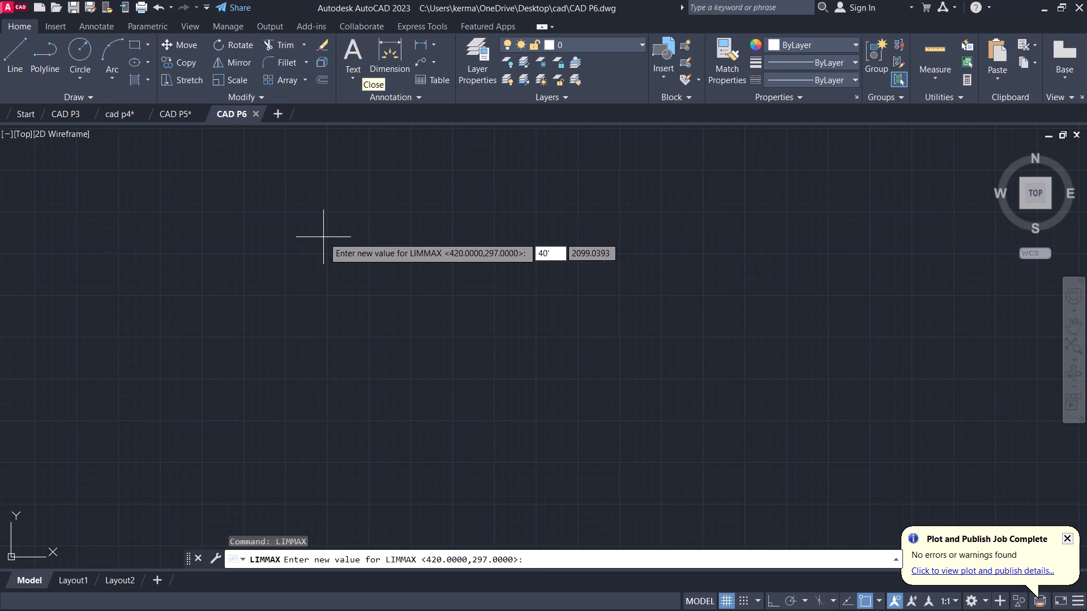
key("Return")
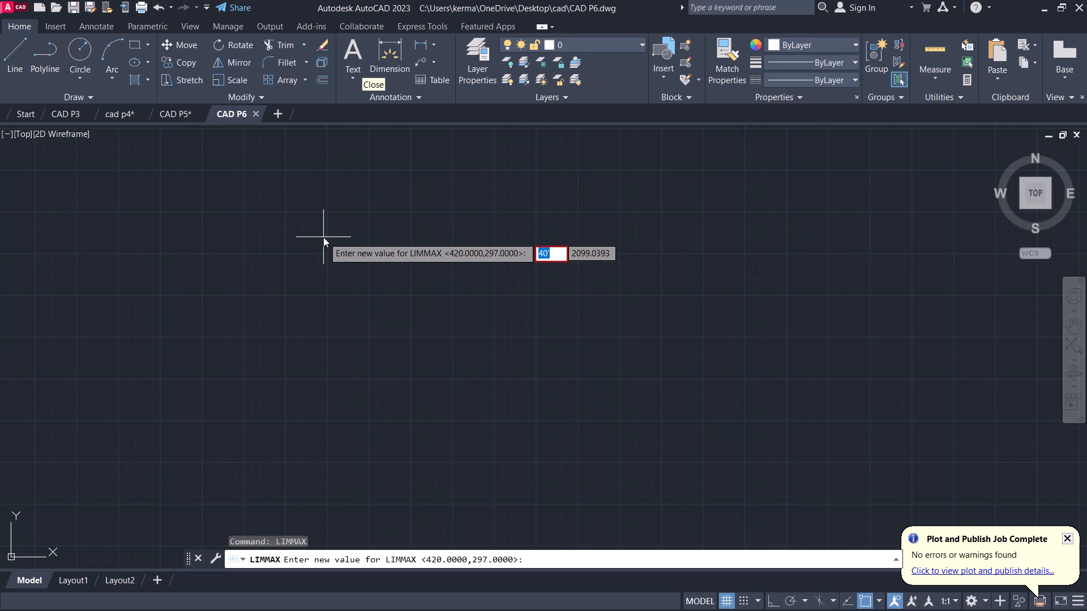
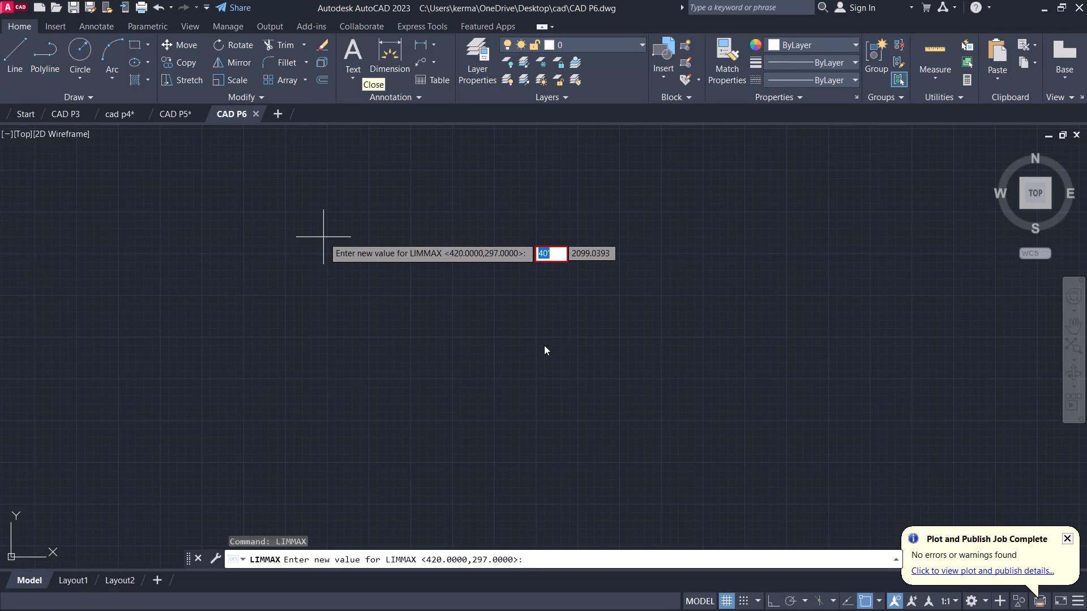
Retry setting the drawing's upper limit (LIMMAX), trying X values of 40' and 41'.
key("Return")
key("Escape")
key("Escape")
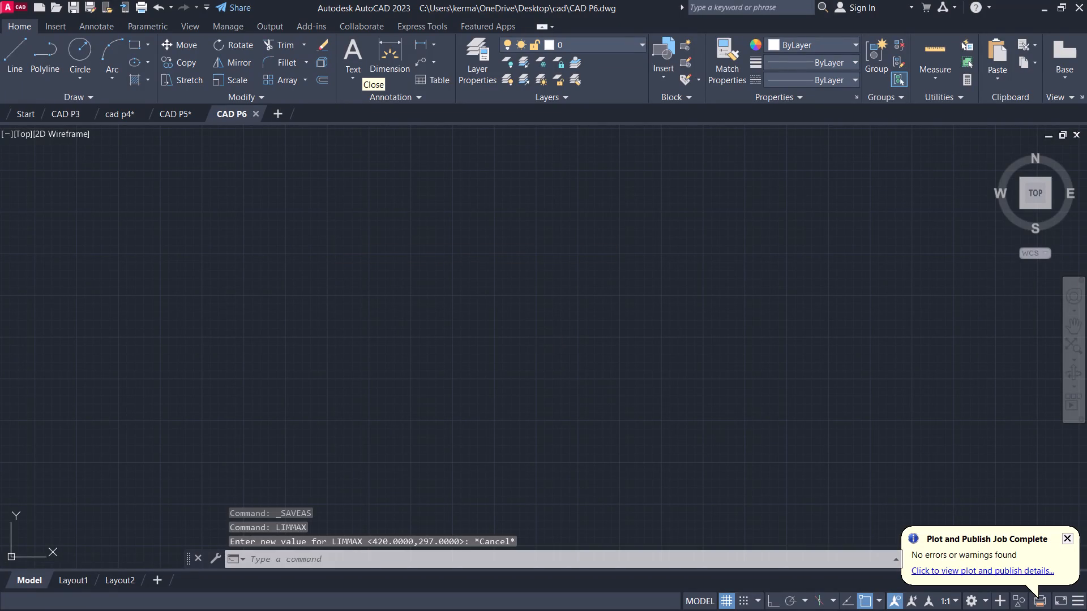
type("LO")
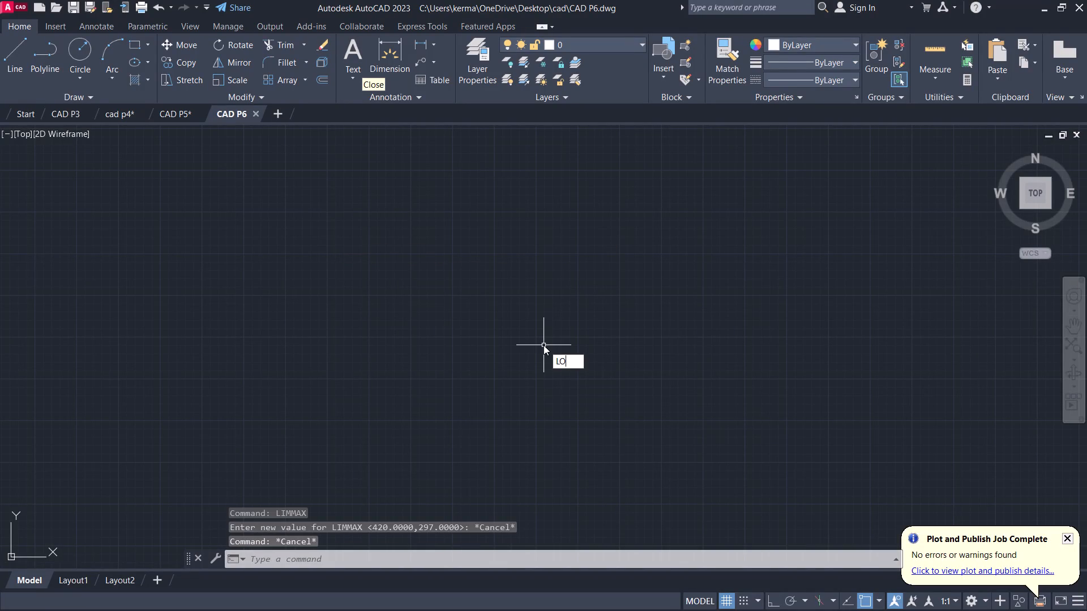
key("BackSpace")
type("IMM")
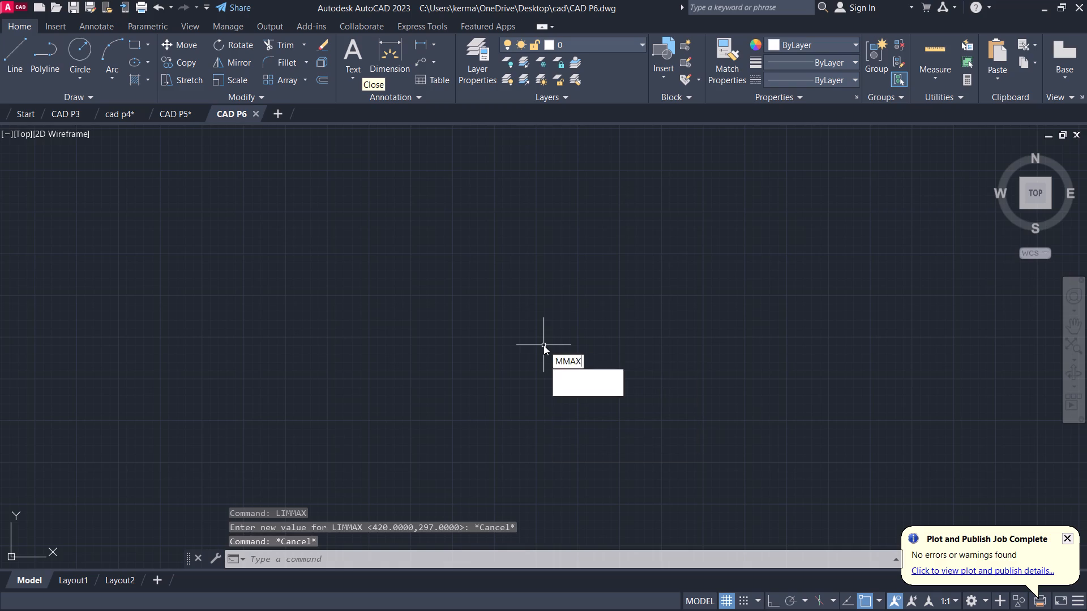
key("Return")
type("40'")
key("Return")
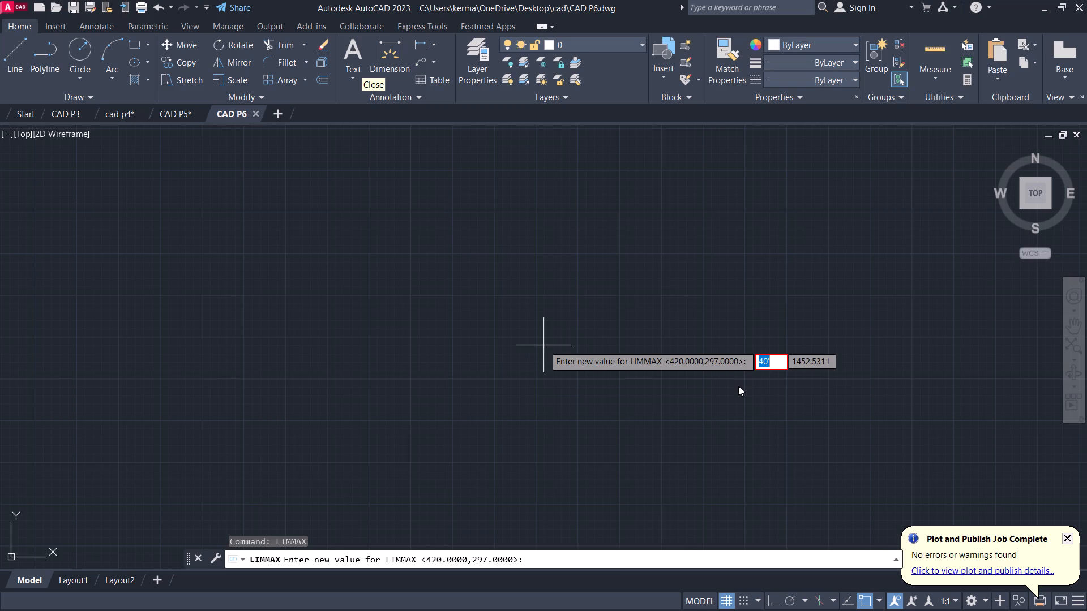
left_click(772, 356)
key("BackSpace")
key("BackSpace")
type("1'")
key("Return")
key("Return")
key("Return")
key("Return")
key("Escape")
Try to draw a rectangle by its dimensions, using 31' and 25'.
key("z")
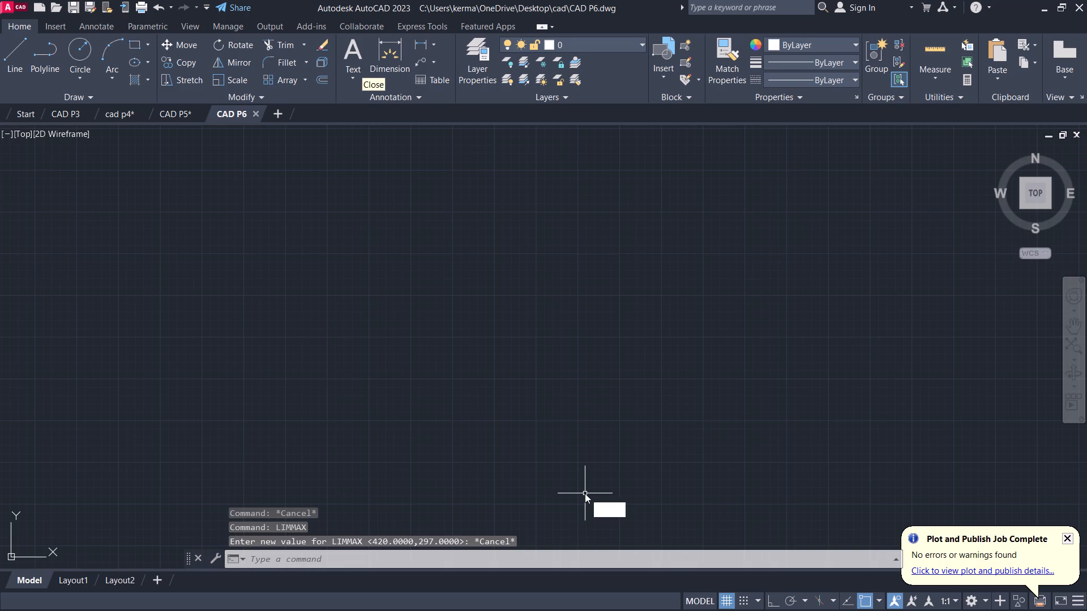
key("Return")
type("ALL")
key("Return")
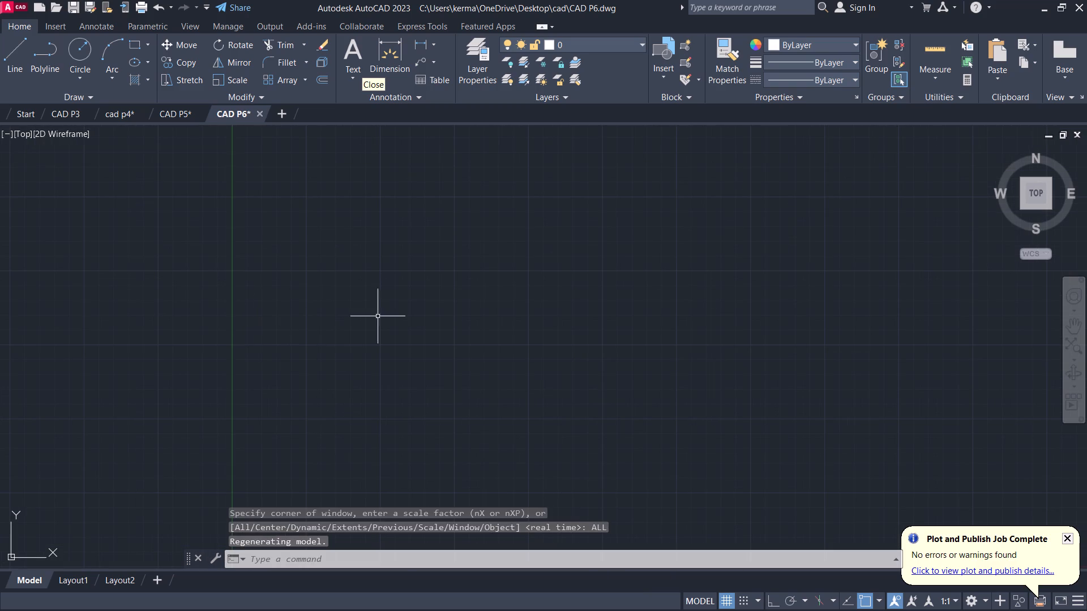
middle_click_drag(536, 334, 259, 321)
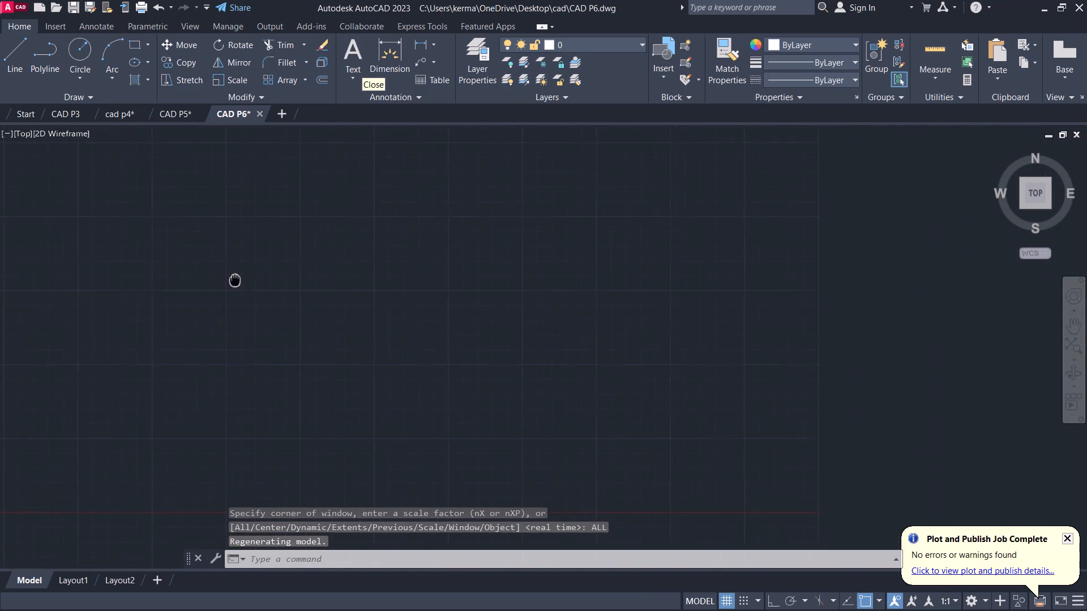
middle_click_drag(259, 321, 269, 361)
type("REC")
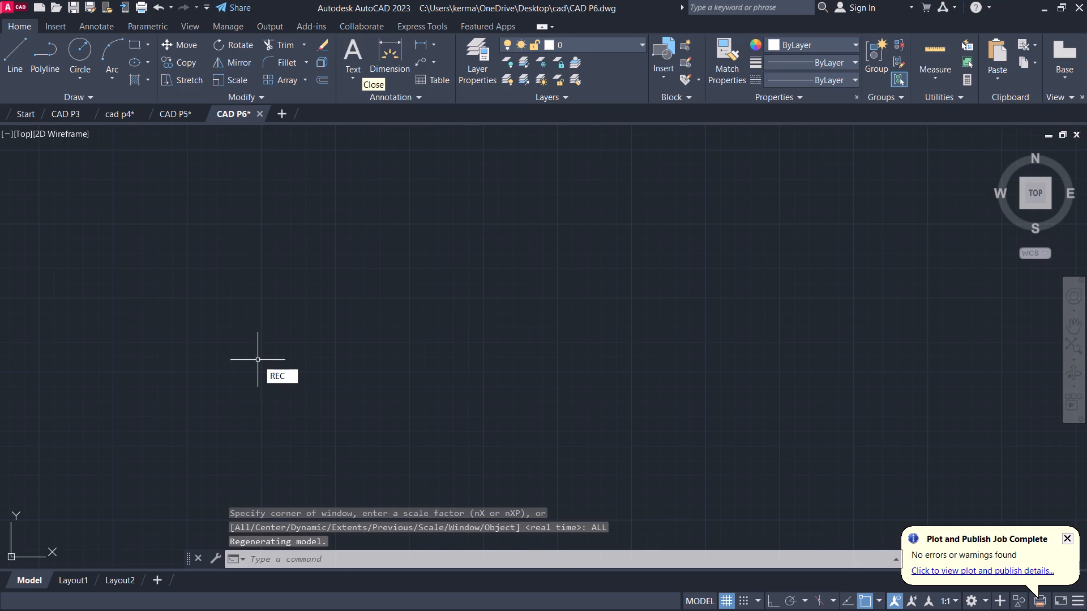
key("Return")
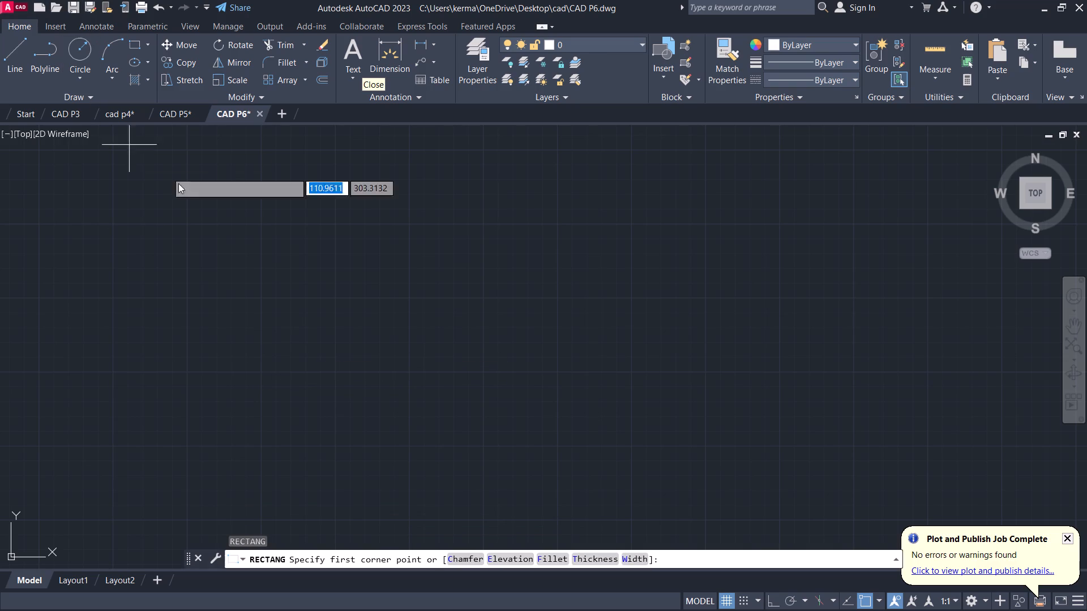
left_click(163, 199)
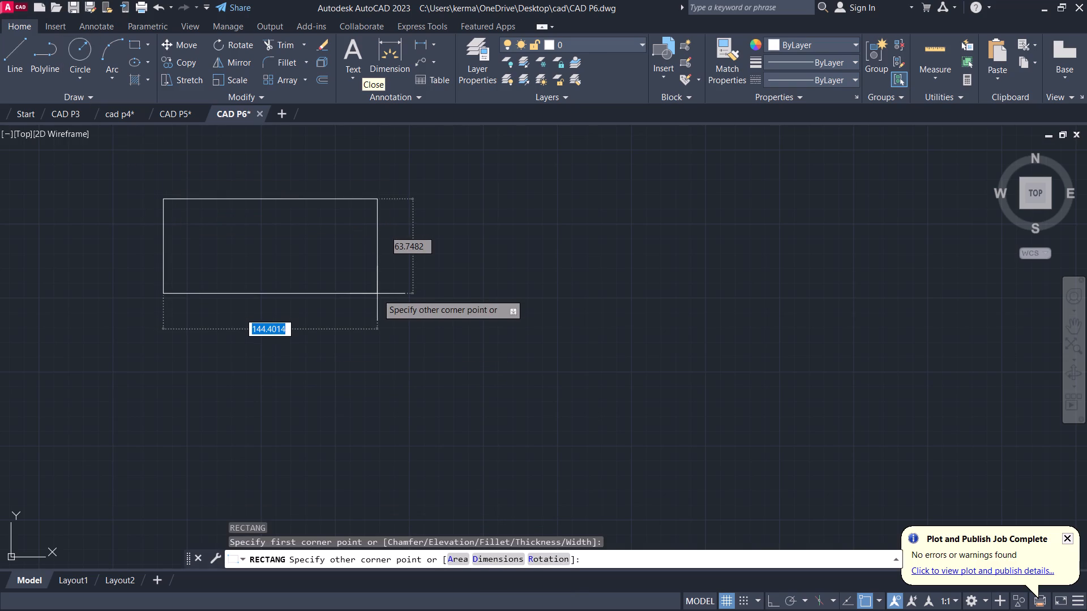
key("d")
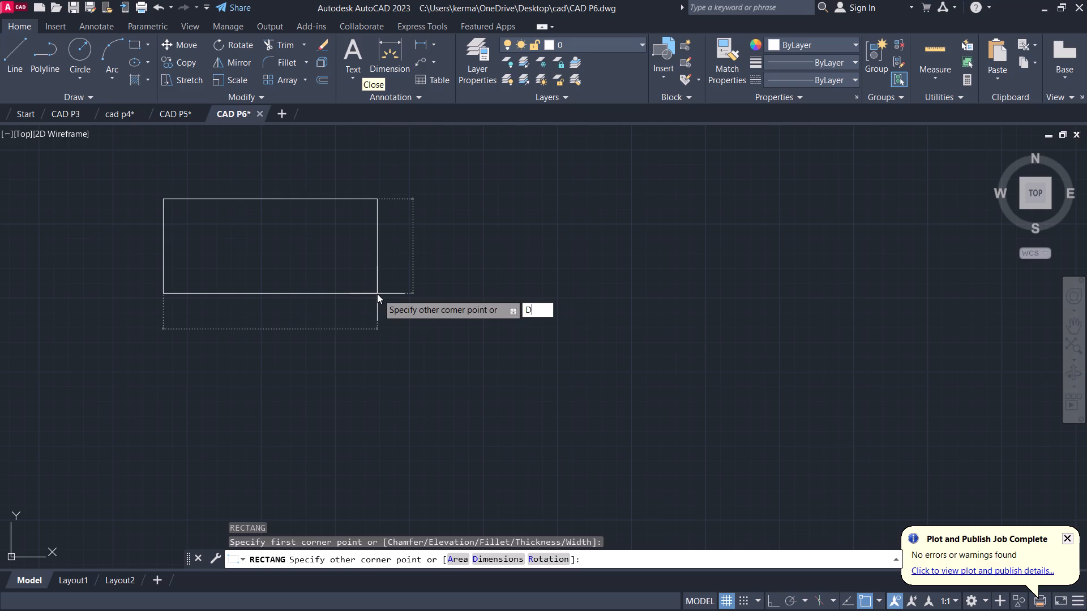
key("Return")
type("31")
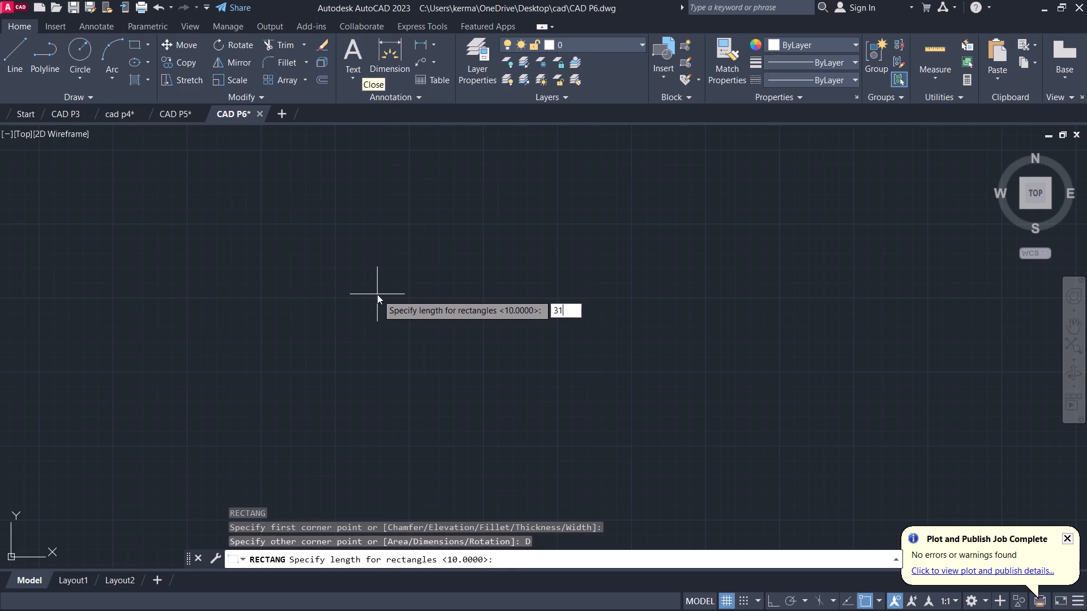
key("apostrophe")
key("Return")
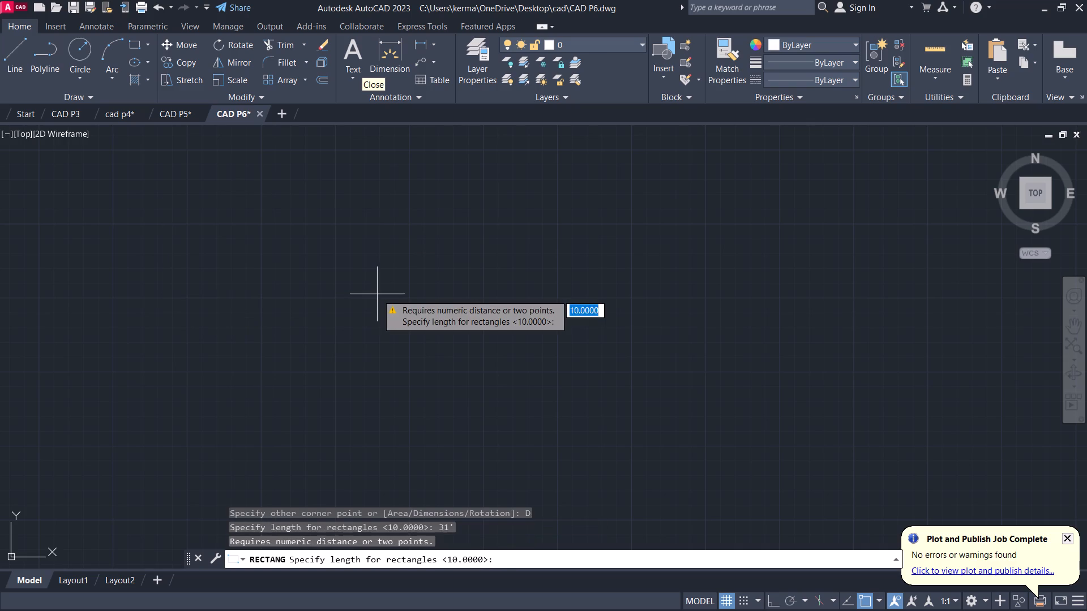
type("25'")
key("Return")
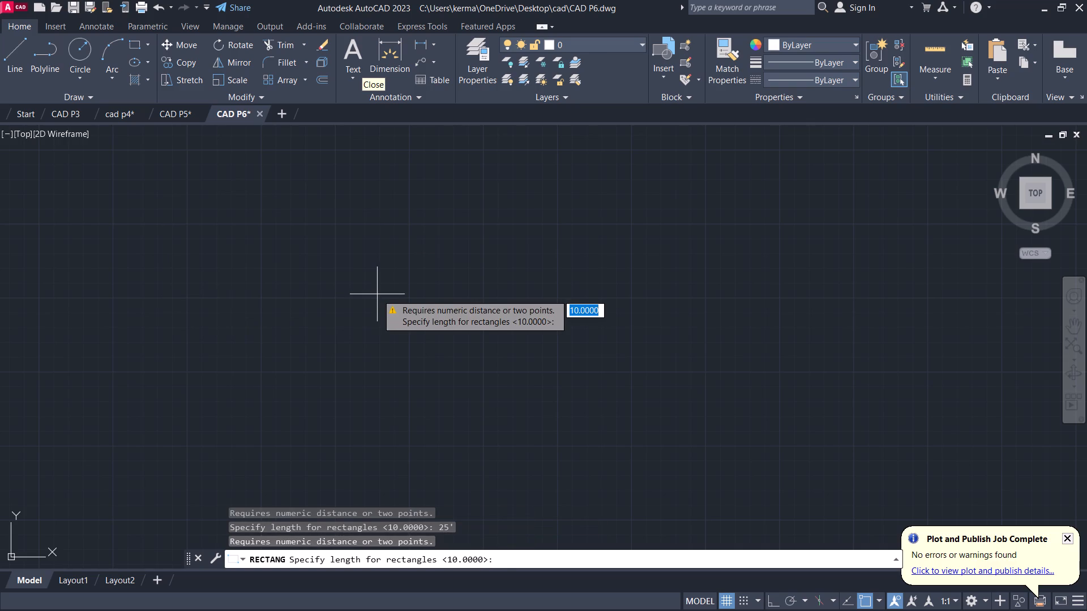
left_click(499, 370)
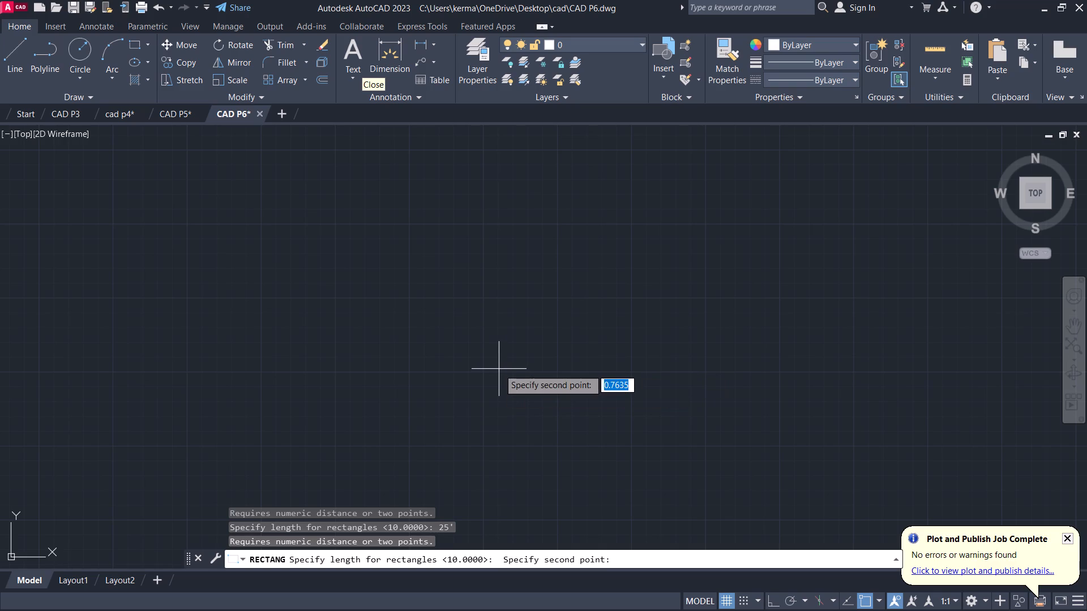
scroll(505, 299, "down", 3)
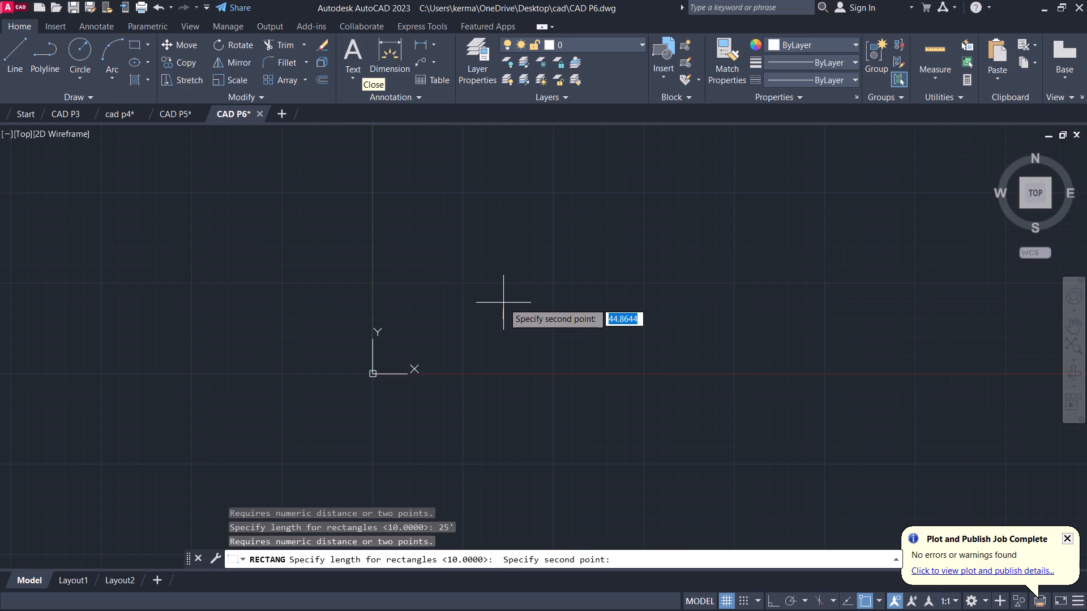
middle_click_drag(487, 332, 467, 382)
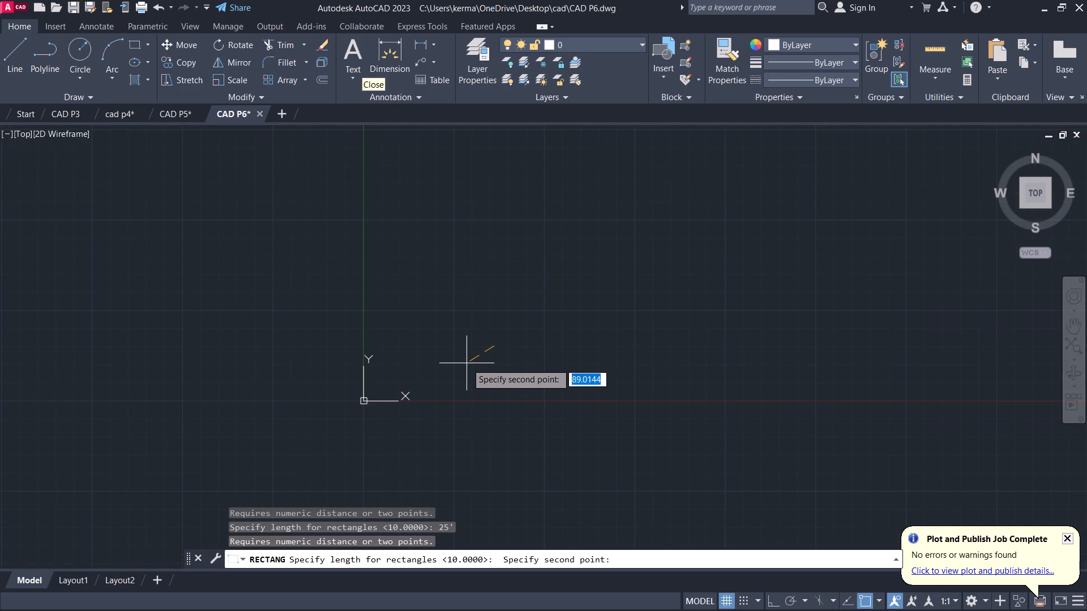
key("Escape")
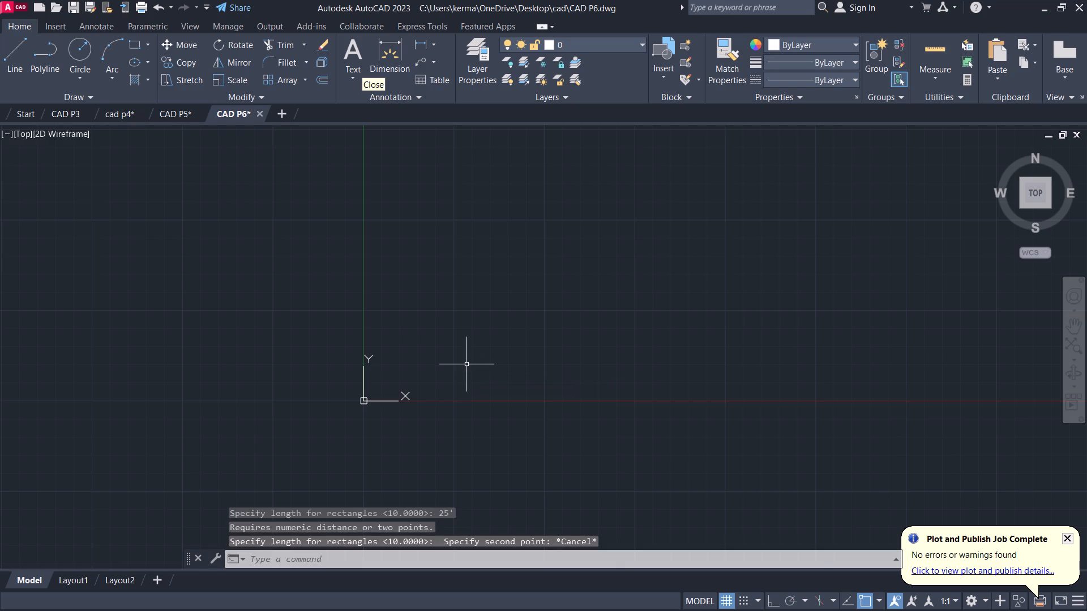
Set the drawing units to Engineering length type with an insertion scale of Inches.
type("UN")
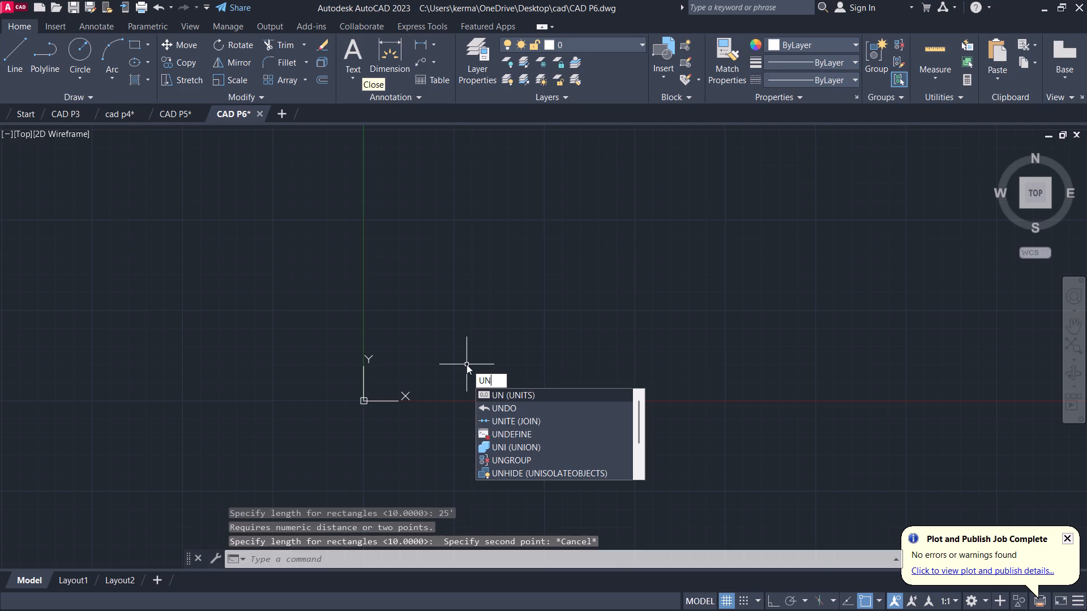
key("Return")
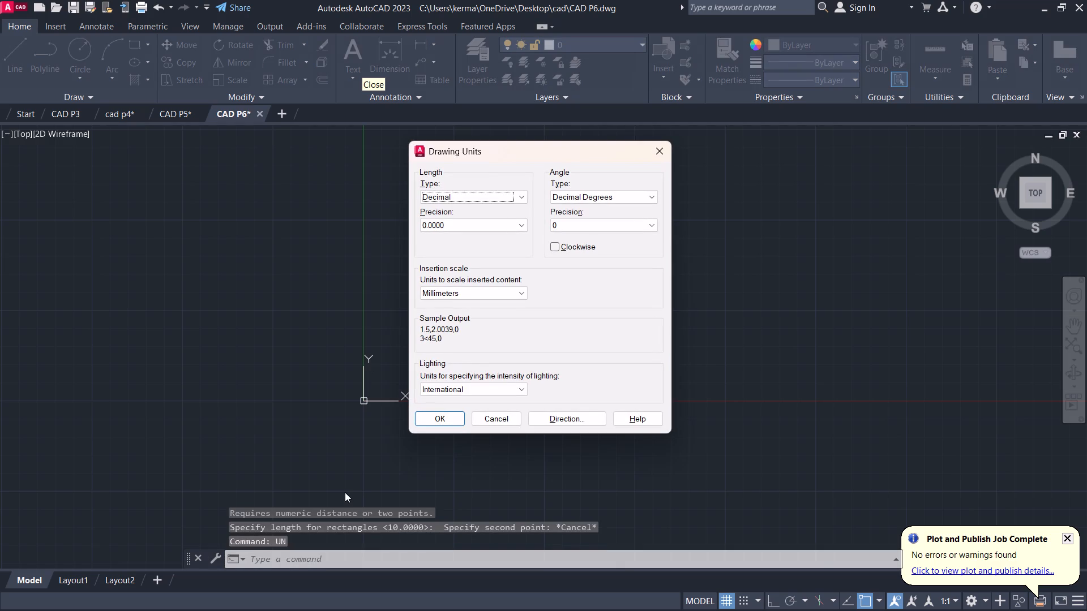
left_click(462, 191)
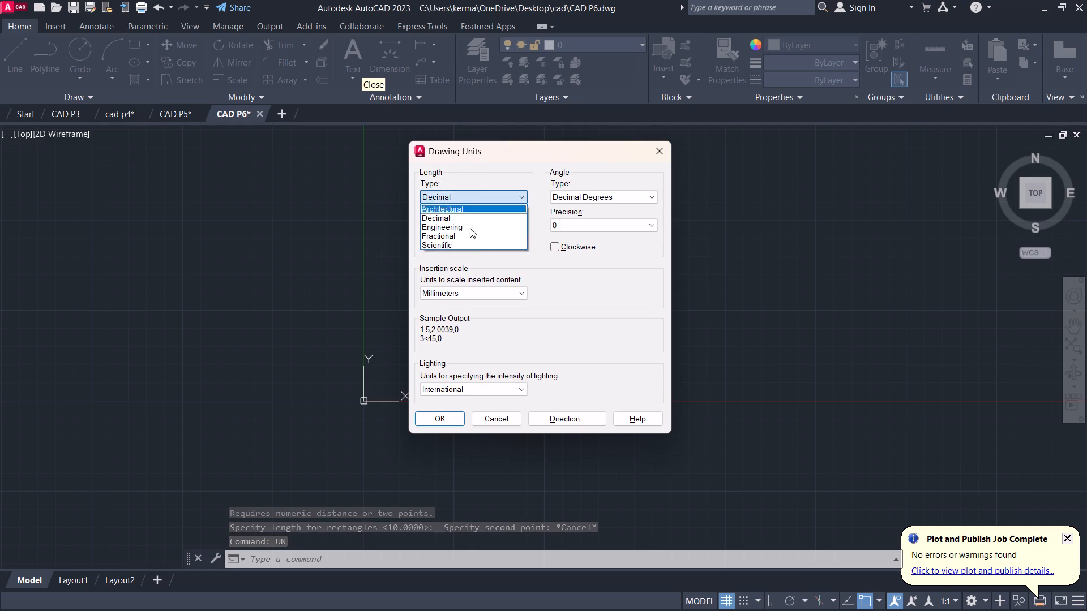
left_click(480, 229)
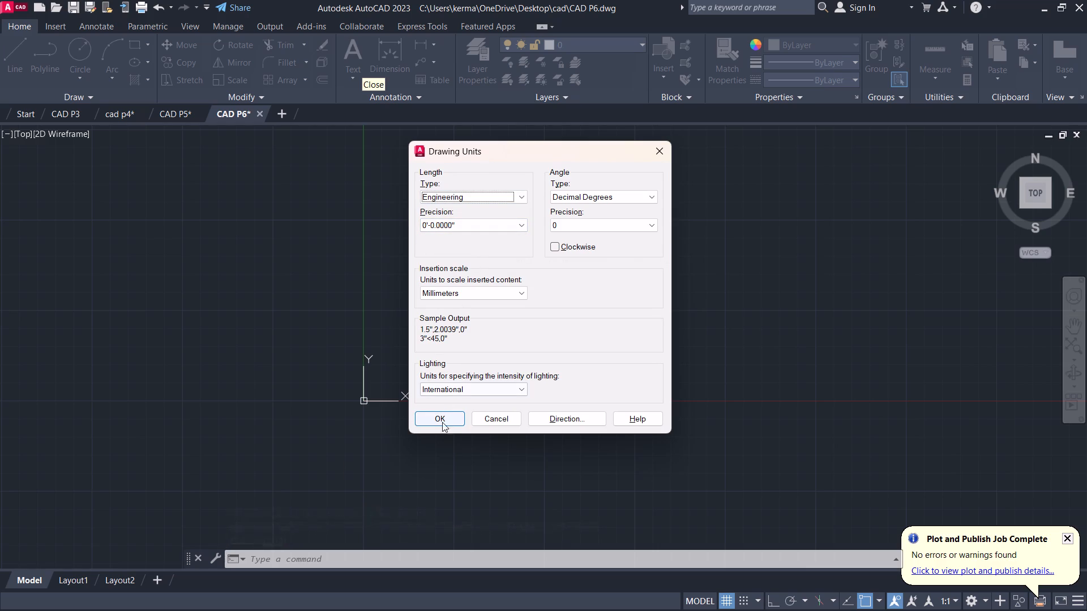
left_click(442, 296)
left_click(444, 307)
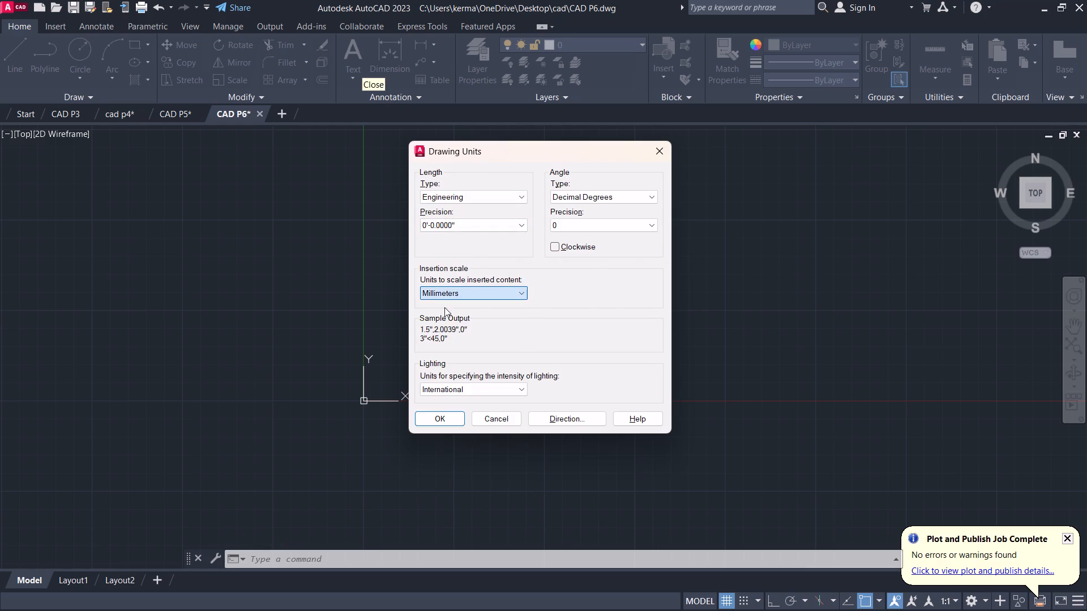
left_click(652, 199)
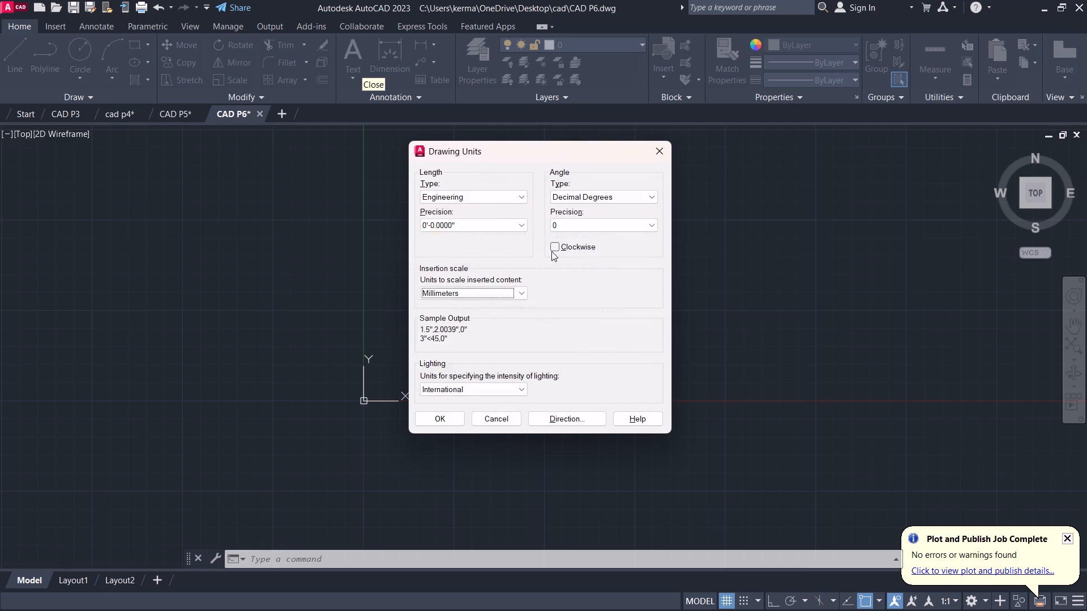
left_click(459, 292)
left_click(460, 316)
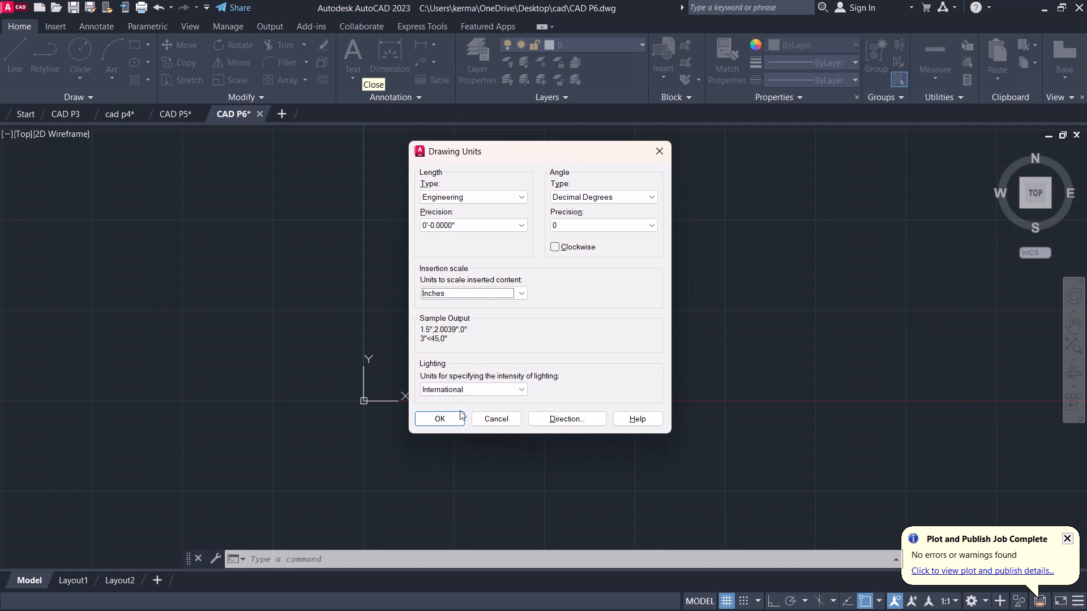
left_click(456, 413)
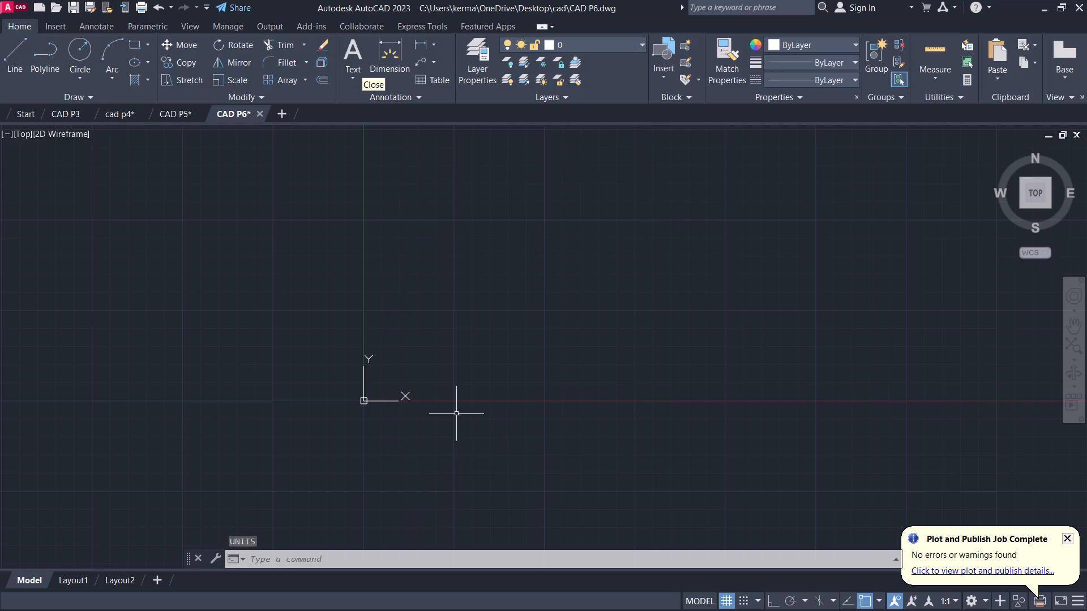
Set the drawing's upper limit (LIMMAX) to 40' and zoom to show all of the drawing area.
type("LIMM")
key("Return")
type("40'")
key("Return")
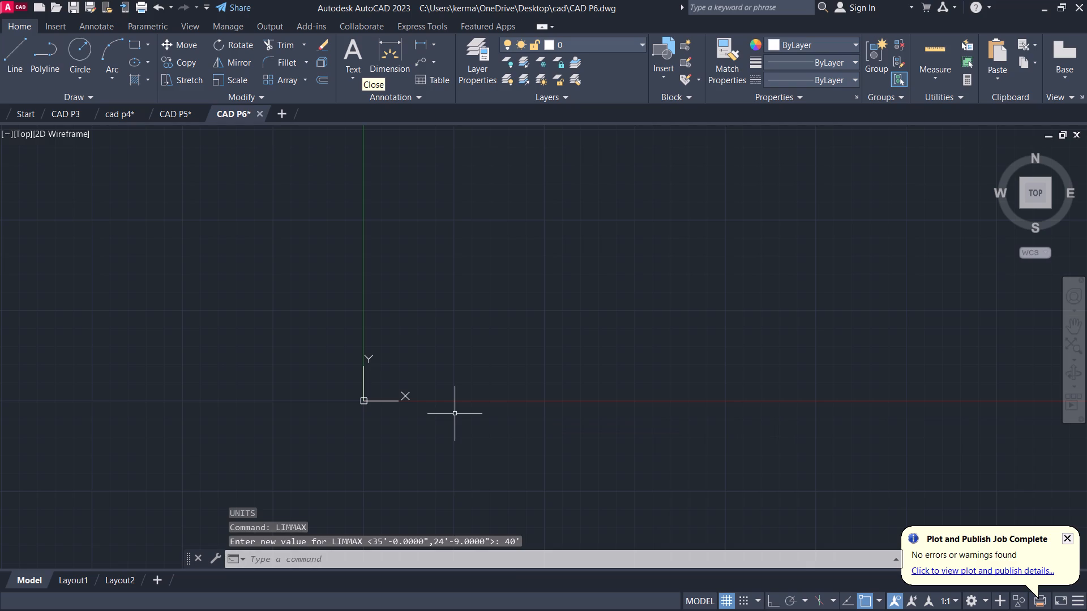
key("z")
key("Return")
type("ALL")
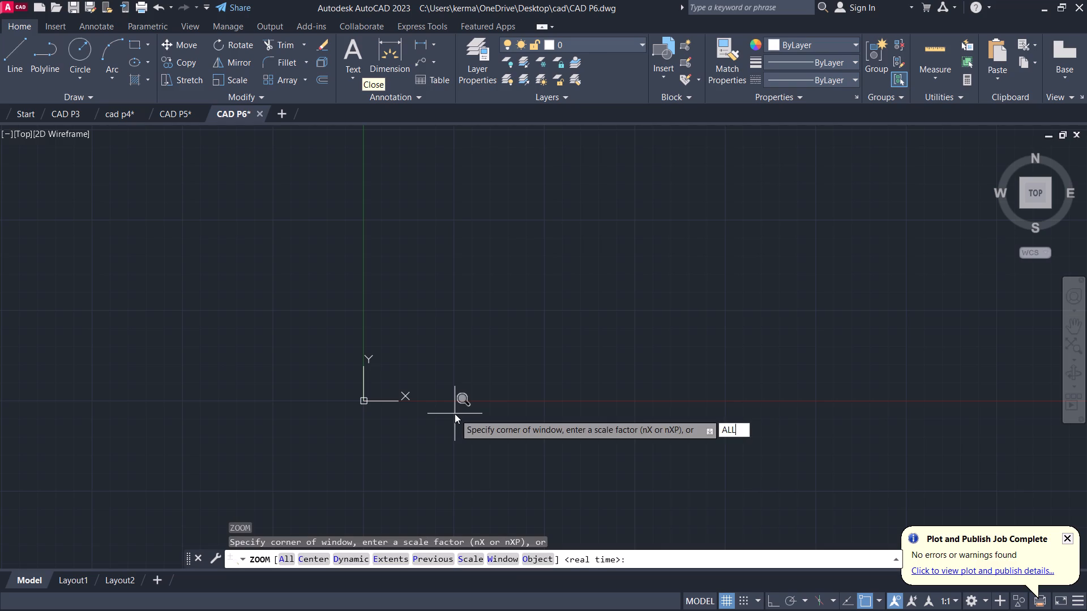
key("Return")
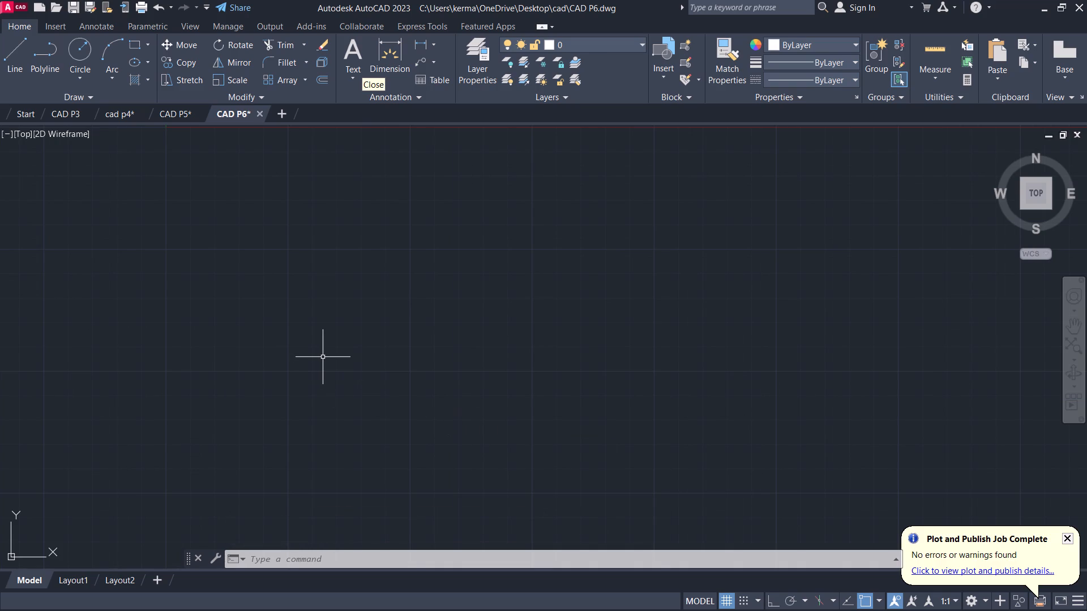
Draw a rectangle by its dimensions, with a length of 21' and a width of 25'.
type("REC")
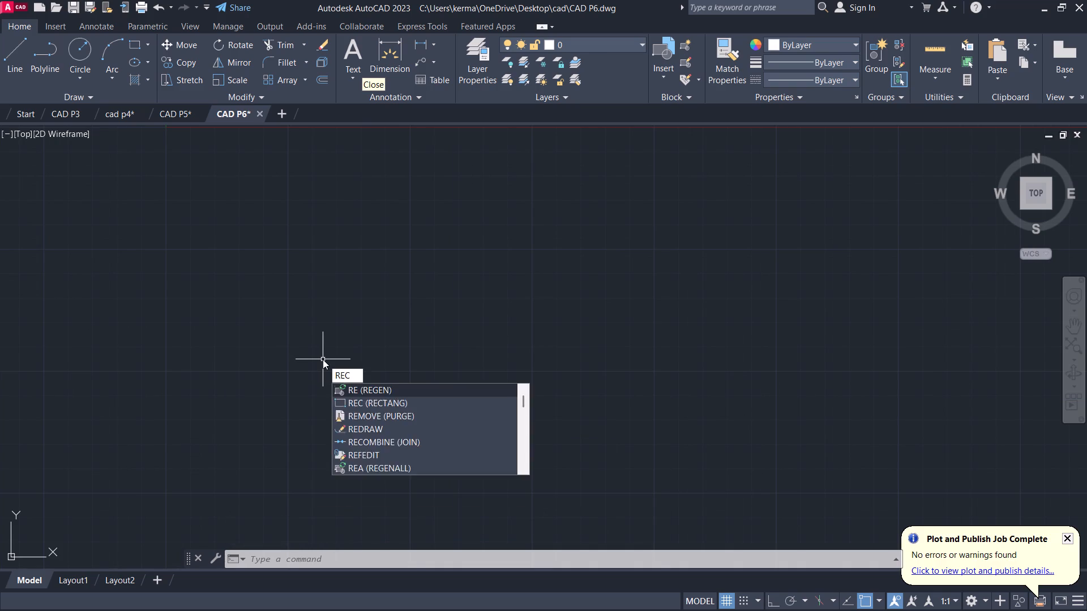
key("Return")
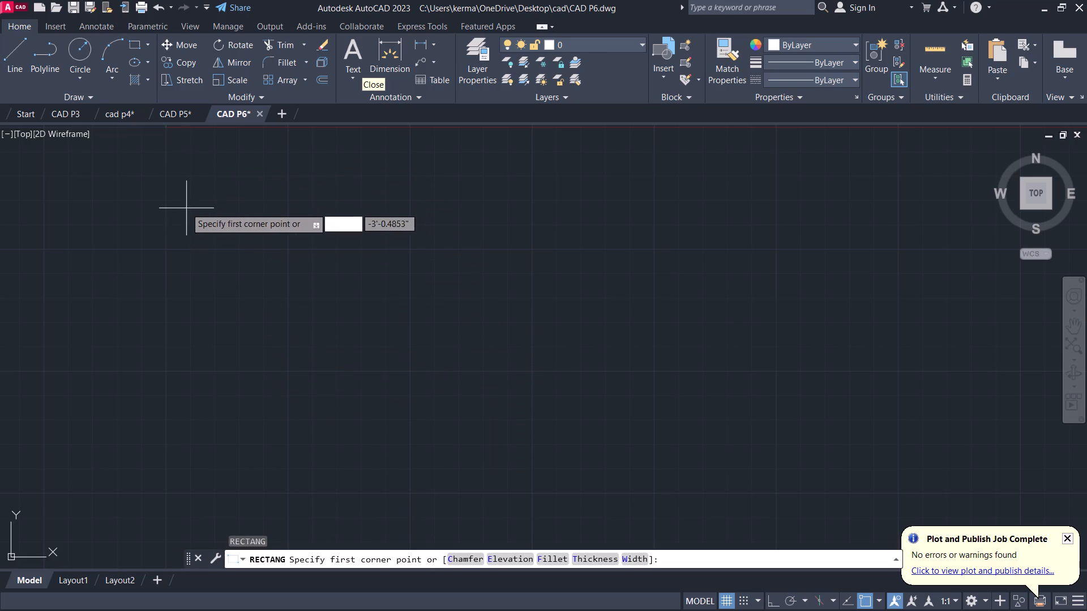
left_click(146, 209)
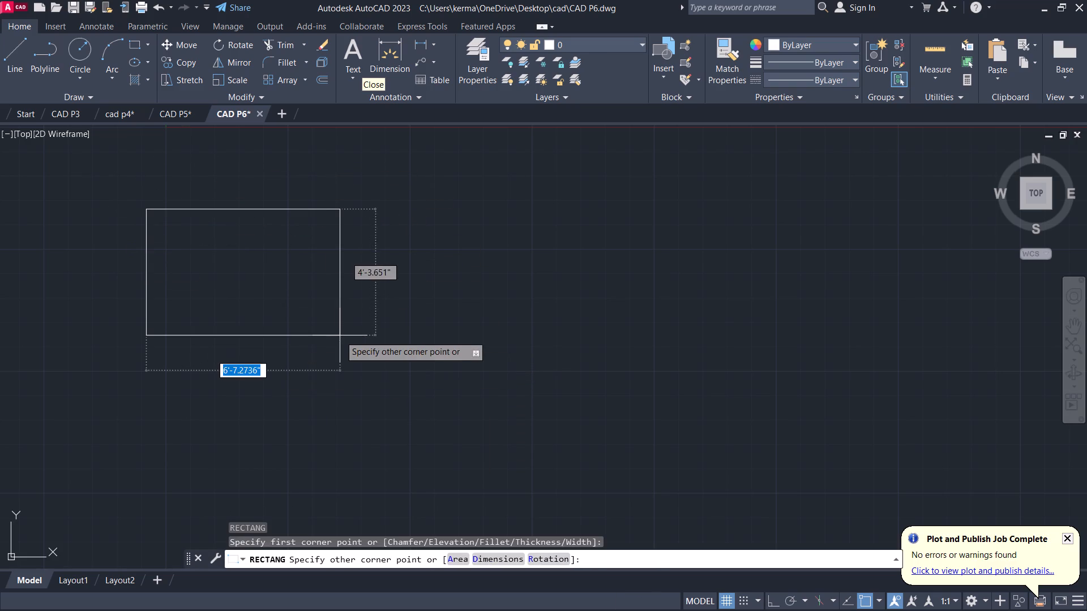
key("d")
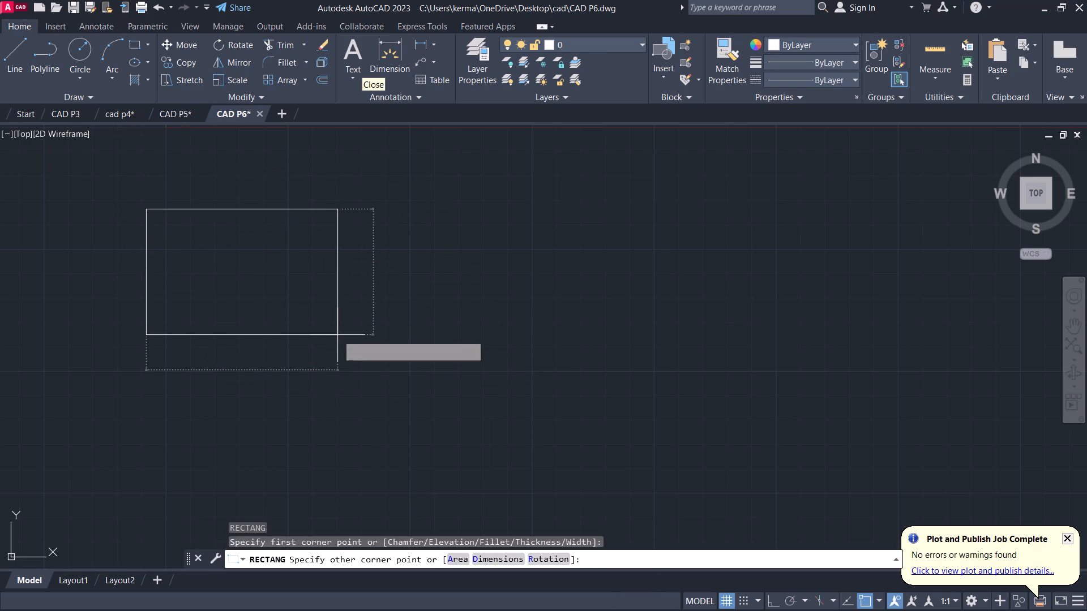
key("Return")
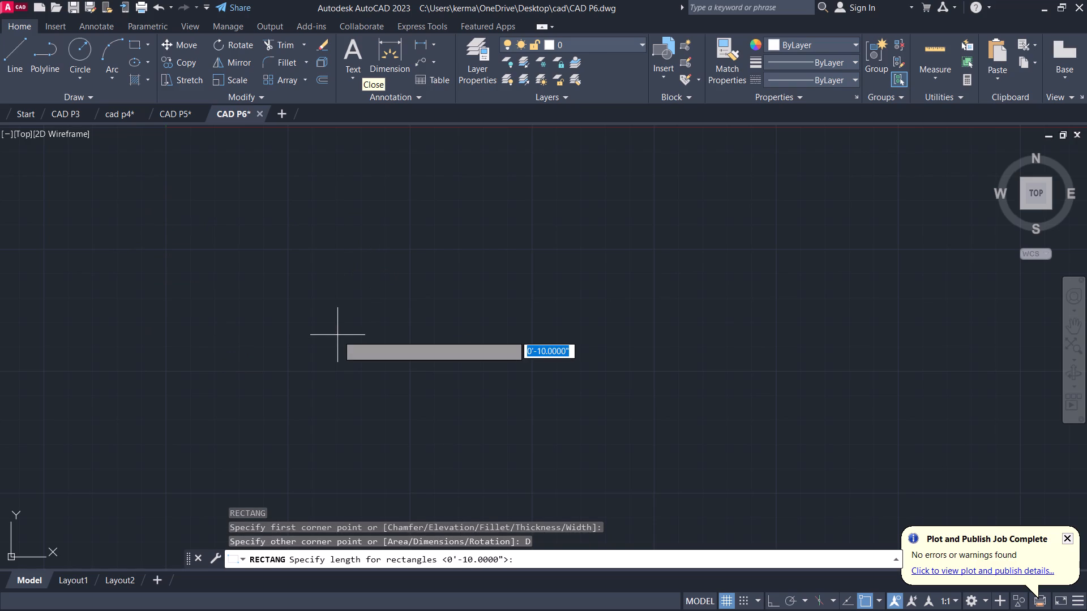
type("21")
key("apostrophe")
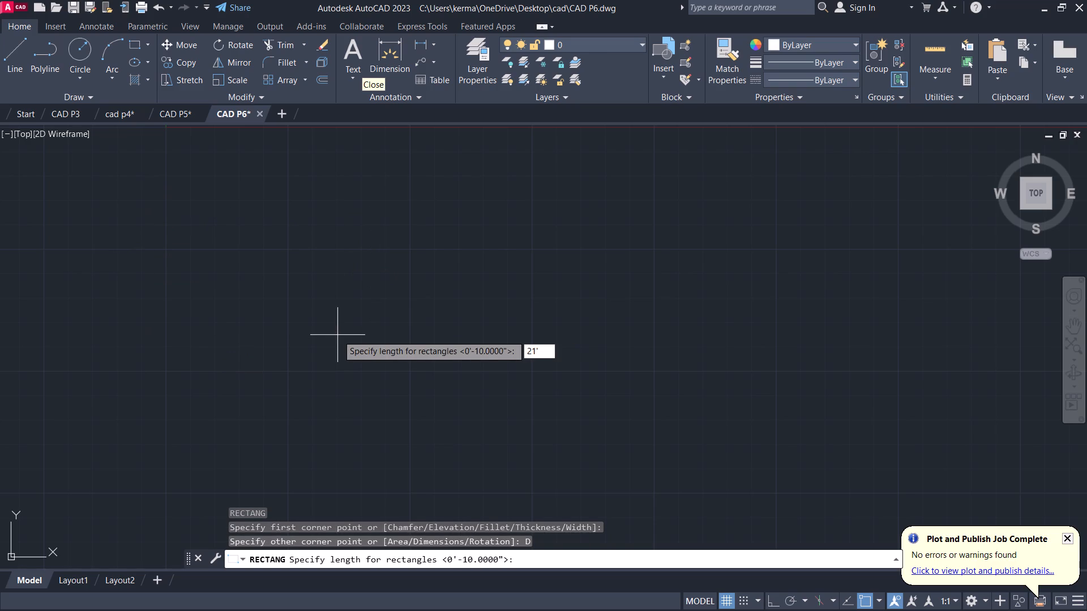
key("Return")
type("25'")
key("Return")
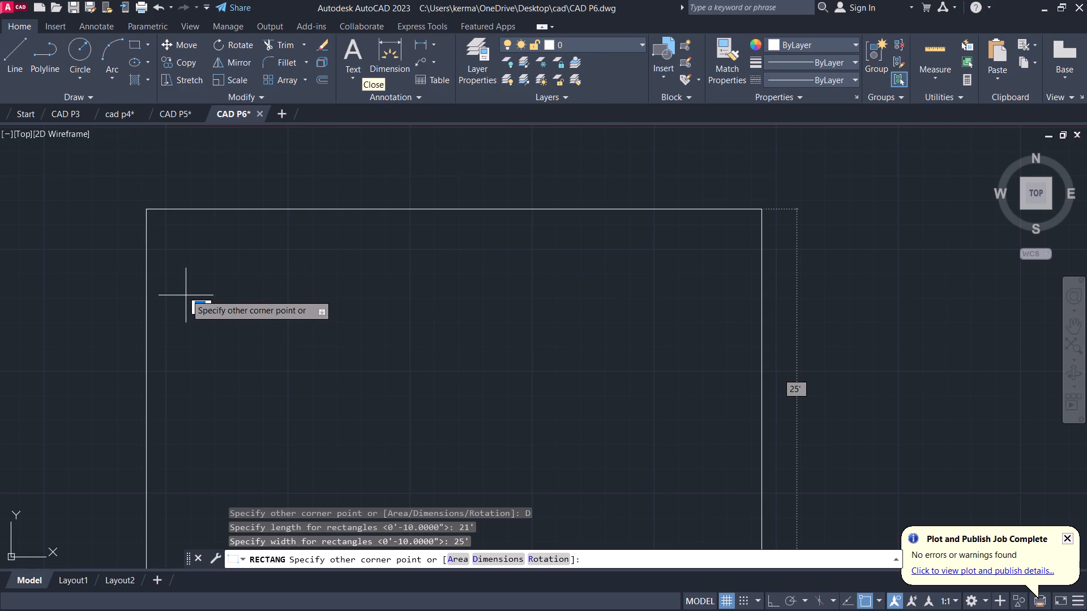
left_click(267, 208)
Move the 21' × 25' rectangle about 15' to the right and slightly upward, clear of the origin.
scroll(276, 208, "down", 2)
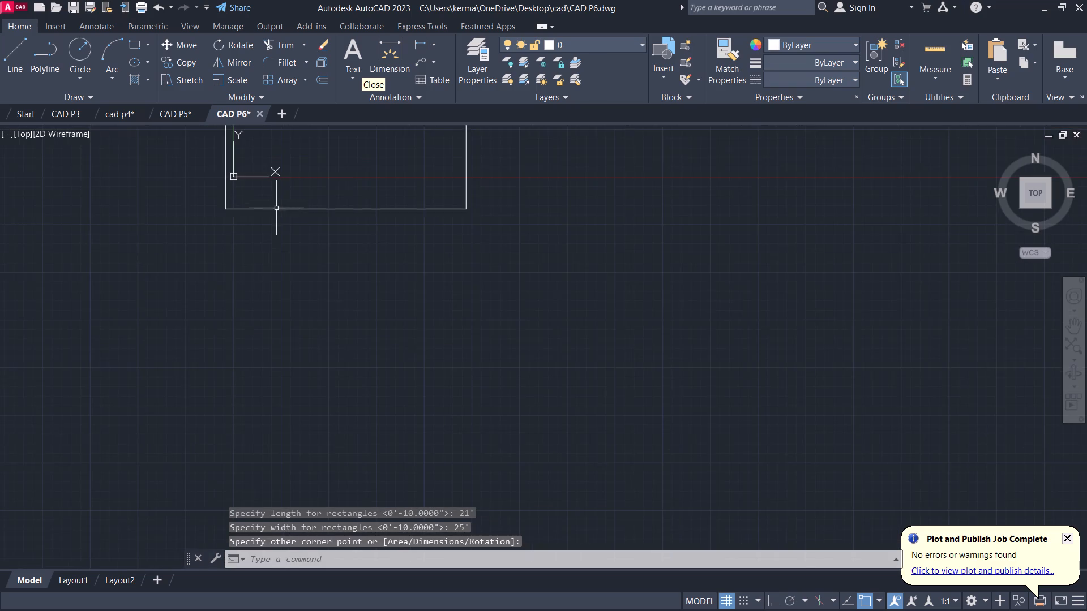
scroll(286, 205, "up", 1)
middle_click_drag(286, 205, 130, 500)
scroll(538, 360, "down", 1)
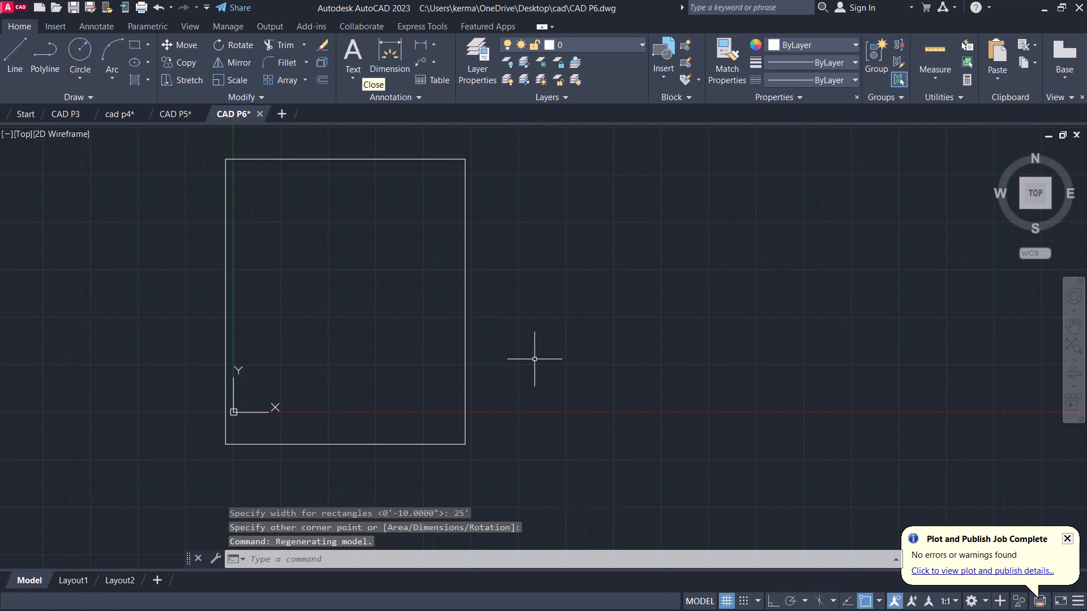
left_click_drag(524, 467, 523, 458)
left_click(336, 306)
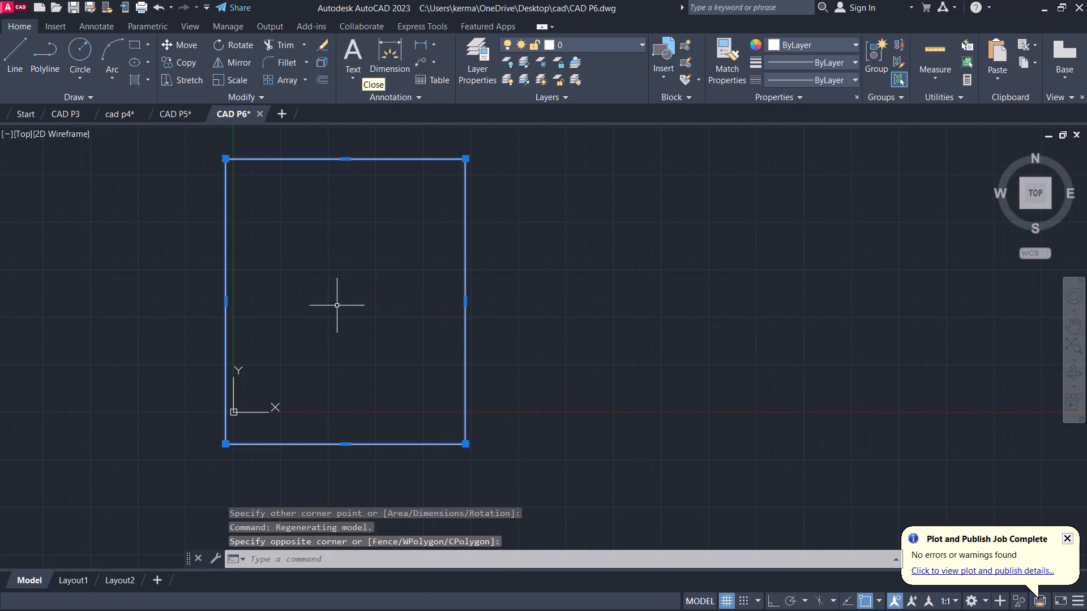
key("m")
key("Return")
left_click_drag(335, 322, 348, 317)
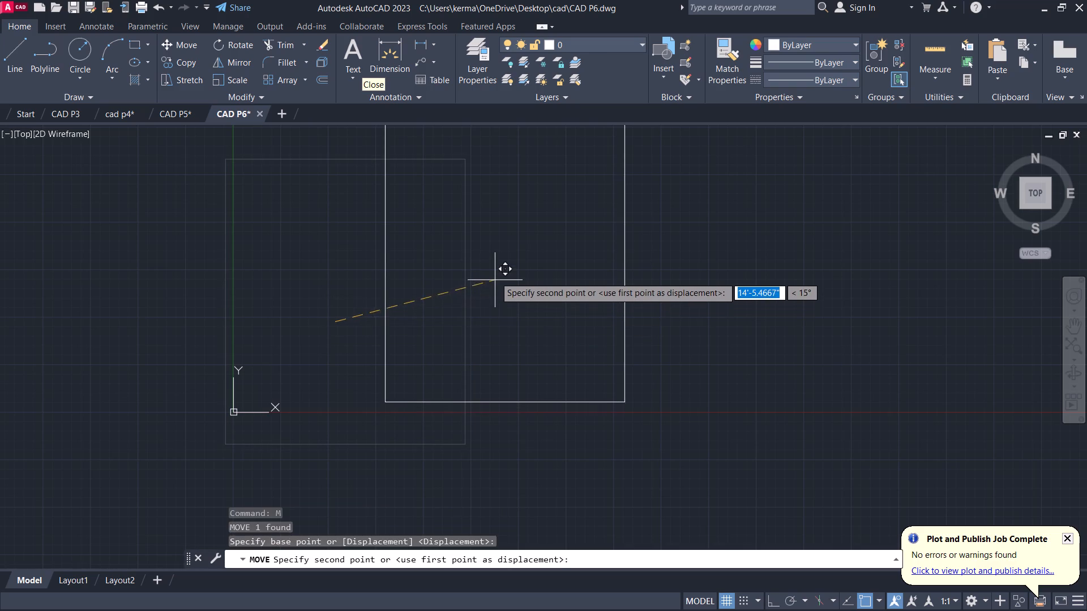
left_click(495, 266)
Attach the CAD P6 image of the east-facing house plan with a relative path, placing and scaling it on-screen beside the rectangle.
middle_click_drag(478, 278, 329, 309)
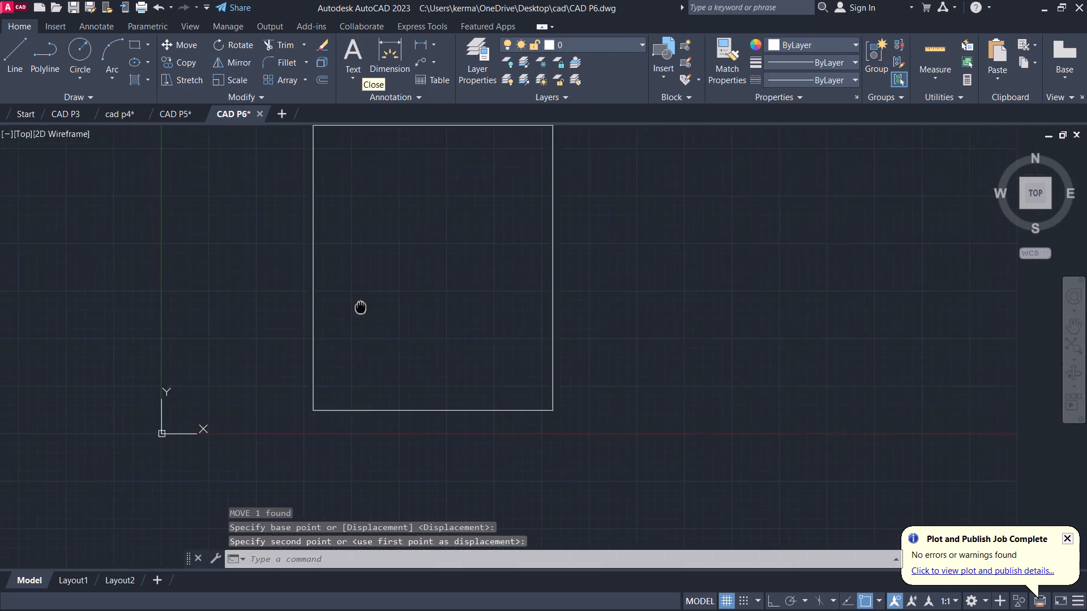
middle_click_drag(329, 309, 259, 412)
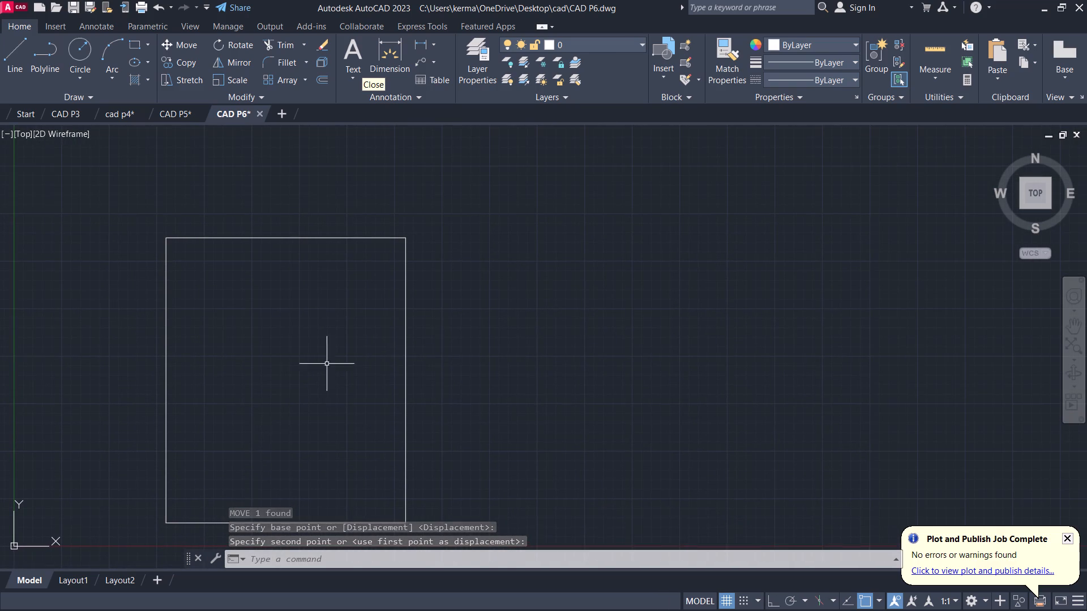
left_click(63, 24)
left_click(234, 54)
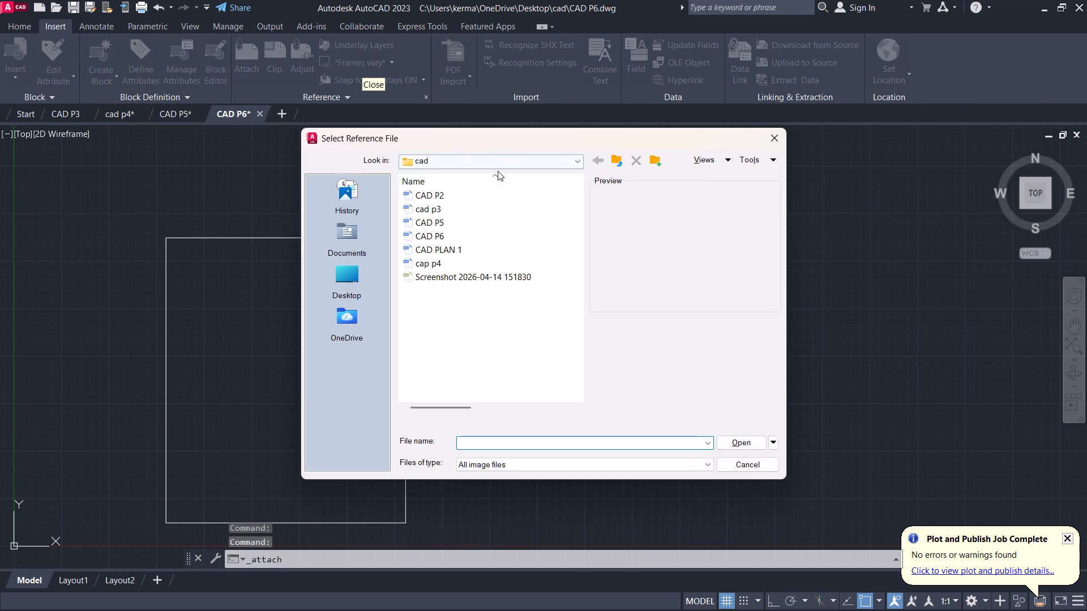
left_click(465, 236)
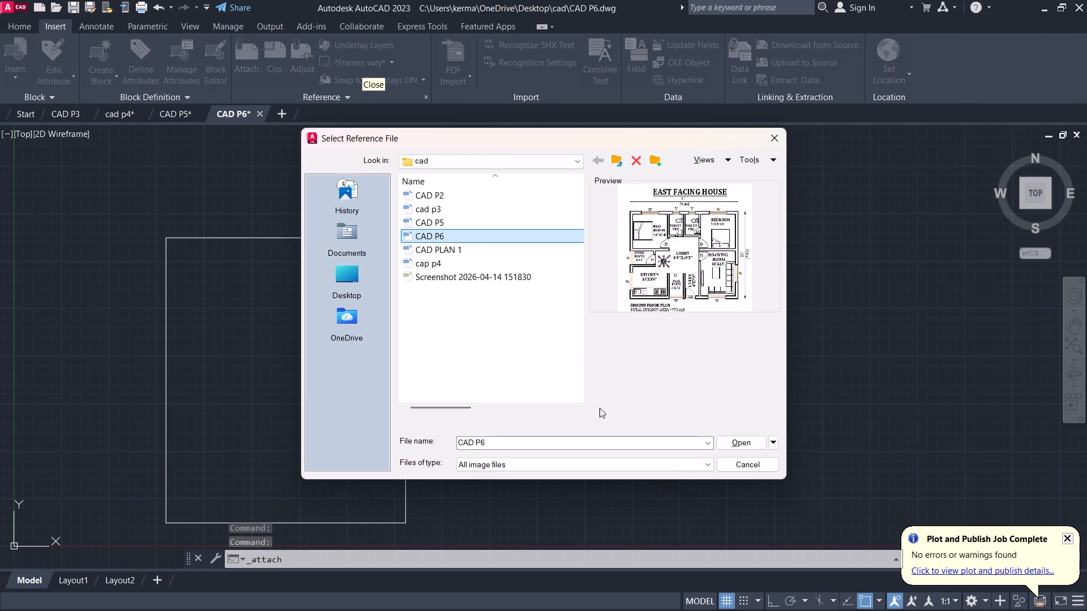
left_click(723, 446)
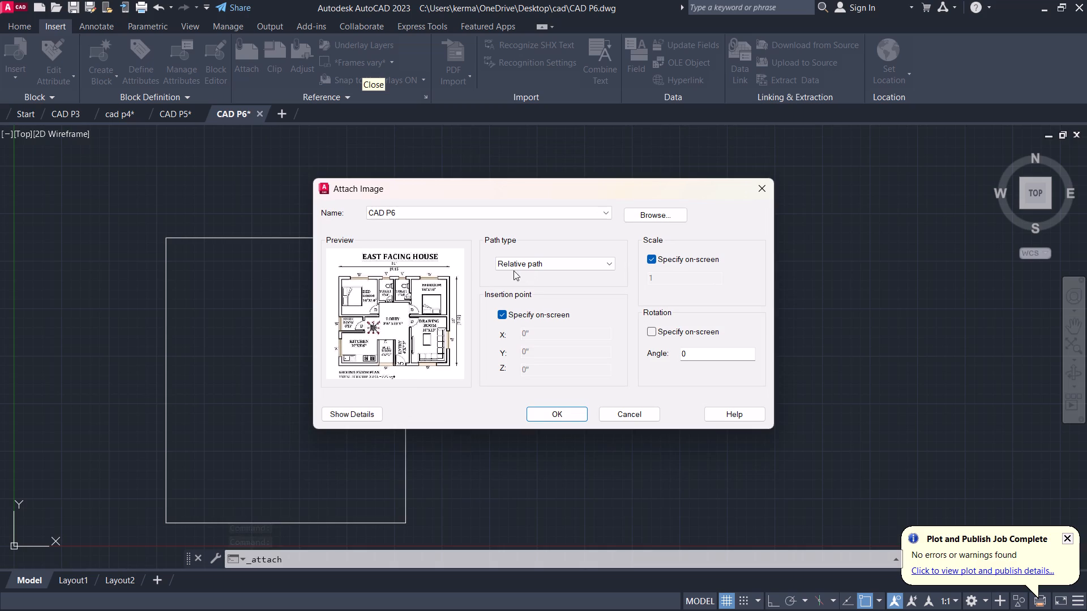
left_click(556, 394)
left_click(554, 408)
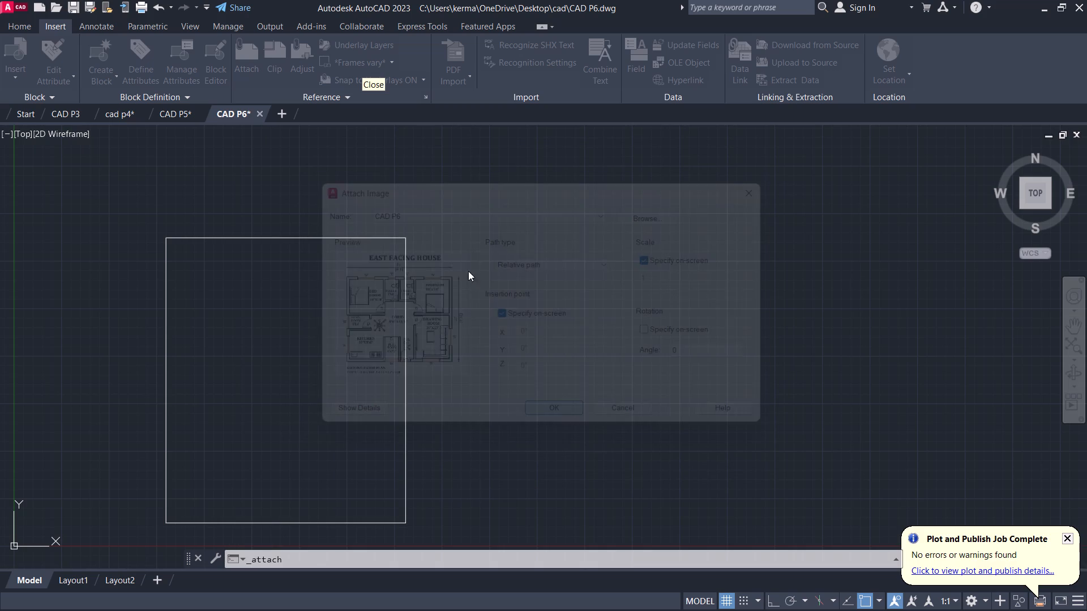
left_click(456, 252)
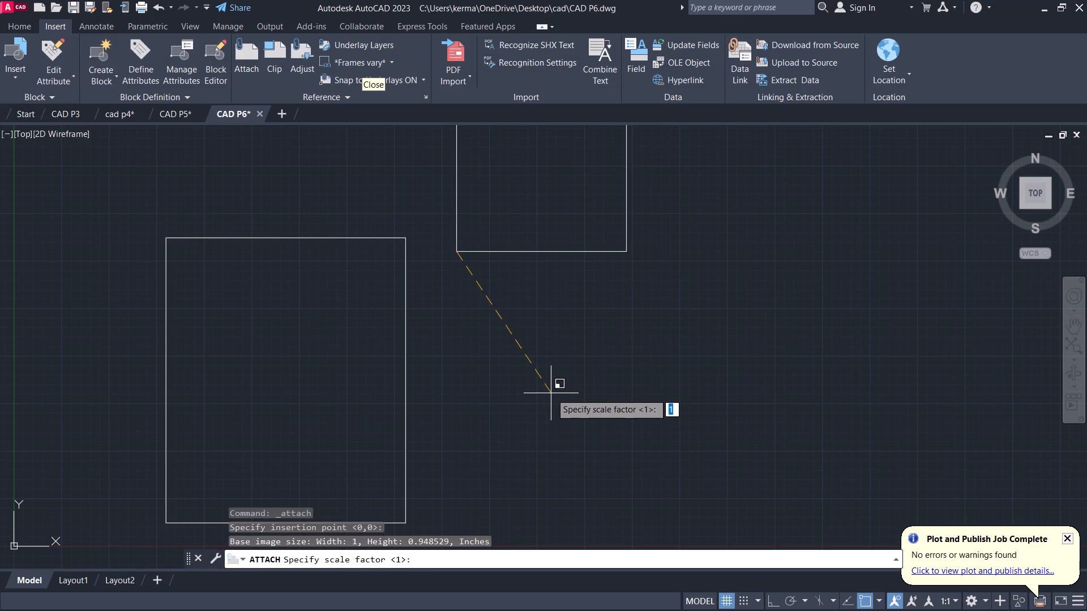
middle_click_drag(528, 397, 492, 461)
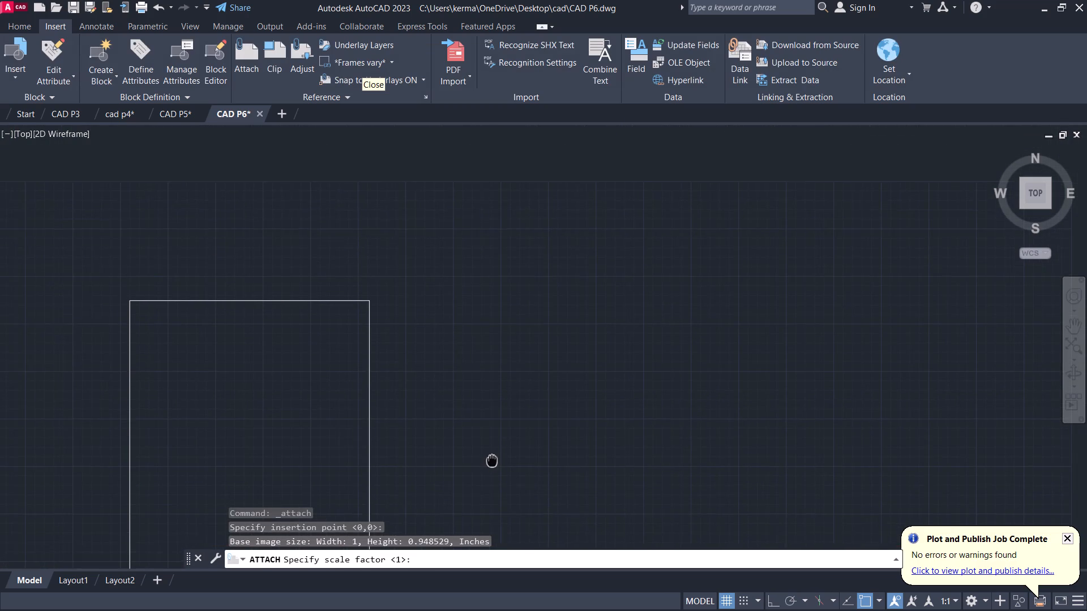
middle_click_drag(492, 461, 488, 474)
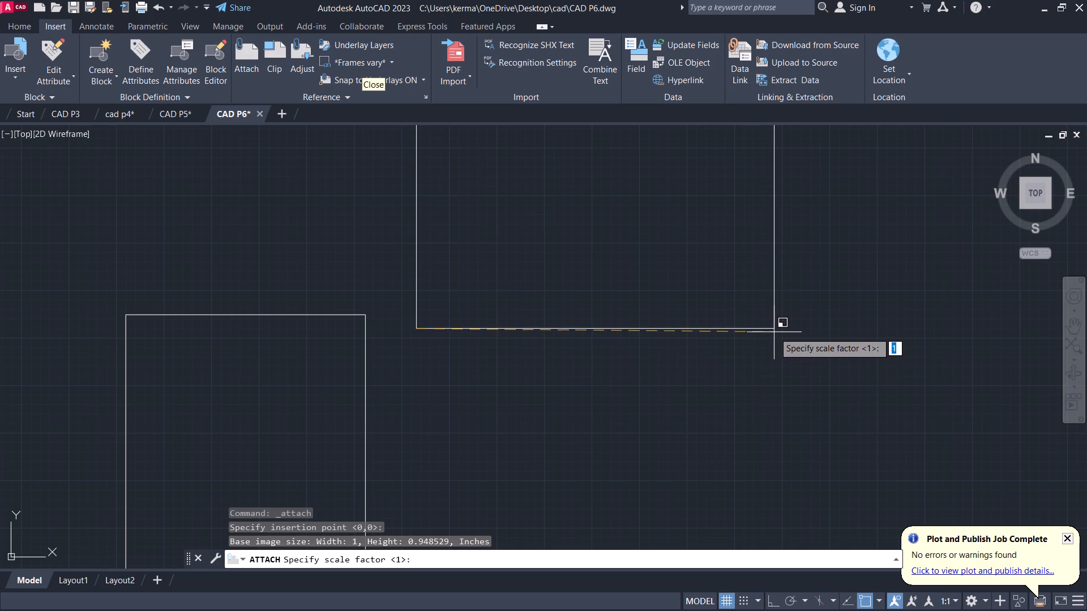
left_click(772, 328)
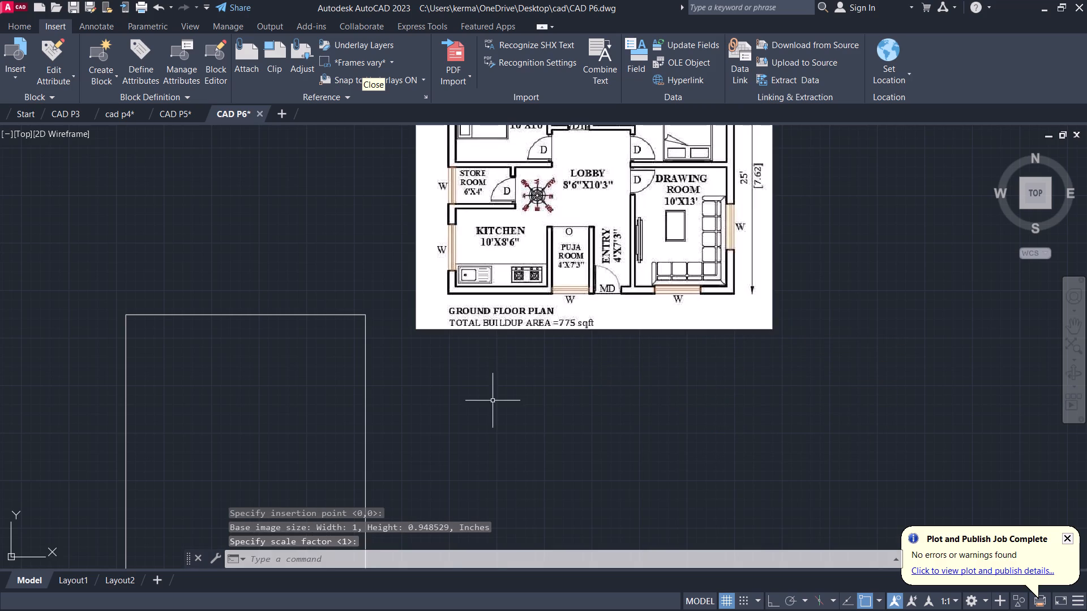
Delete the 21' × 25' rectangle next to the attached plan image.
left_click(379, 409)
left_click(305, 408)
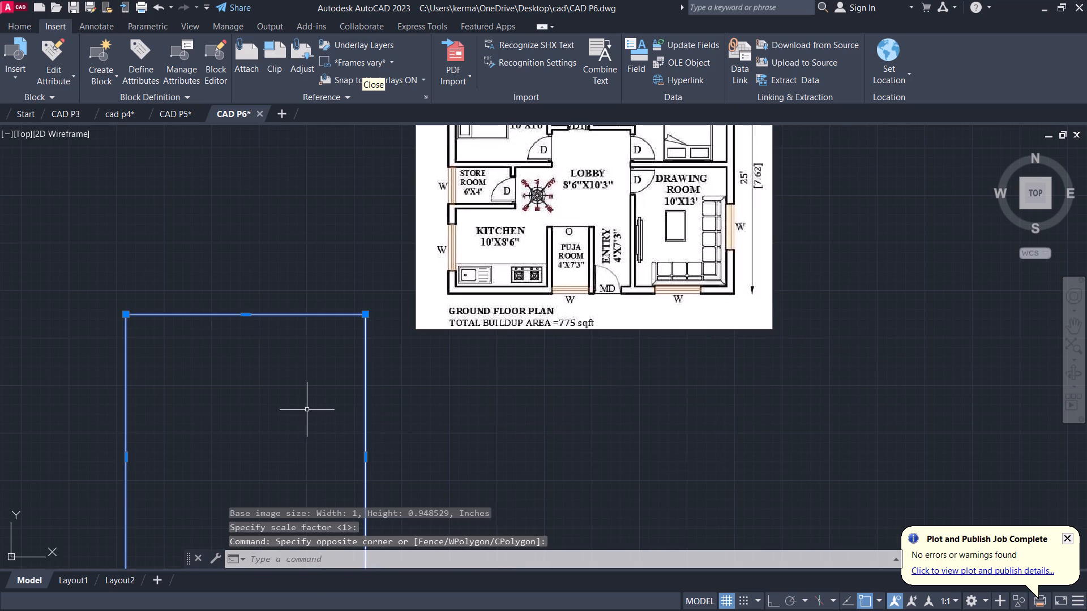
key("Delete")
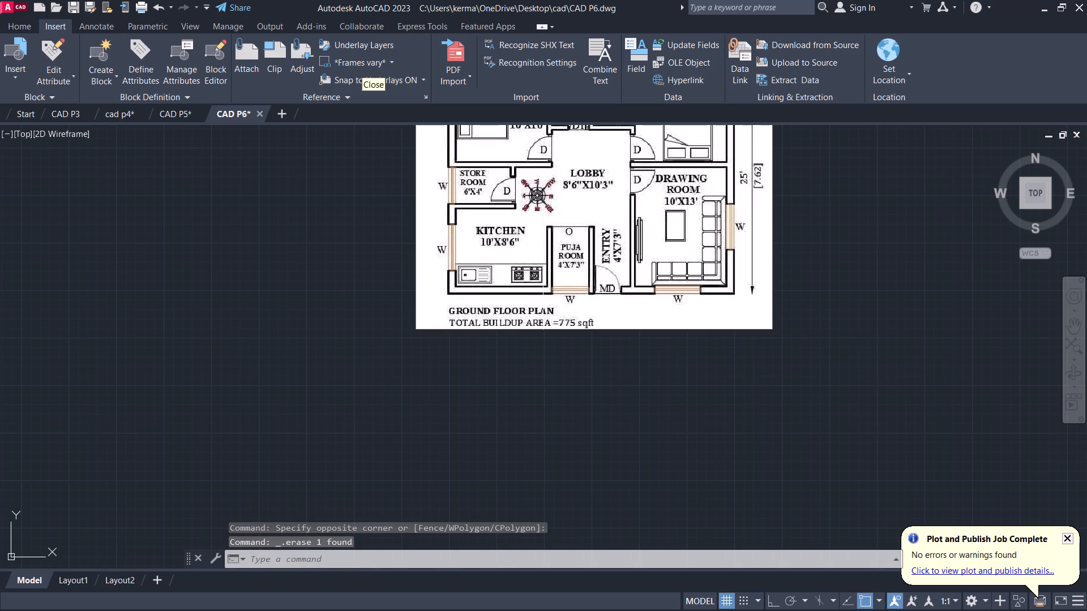
Draw a 10' × 10' rectangle by its dimensions beside the plan image, for the upper-left bedroom.
middle_click_drag(541, 304, 137, 448)
scroll(311, 417, "up", 1)
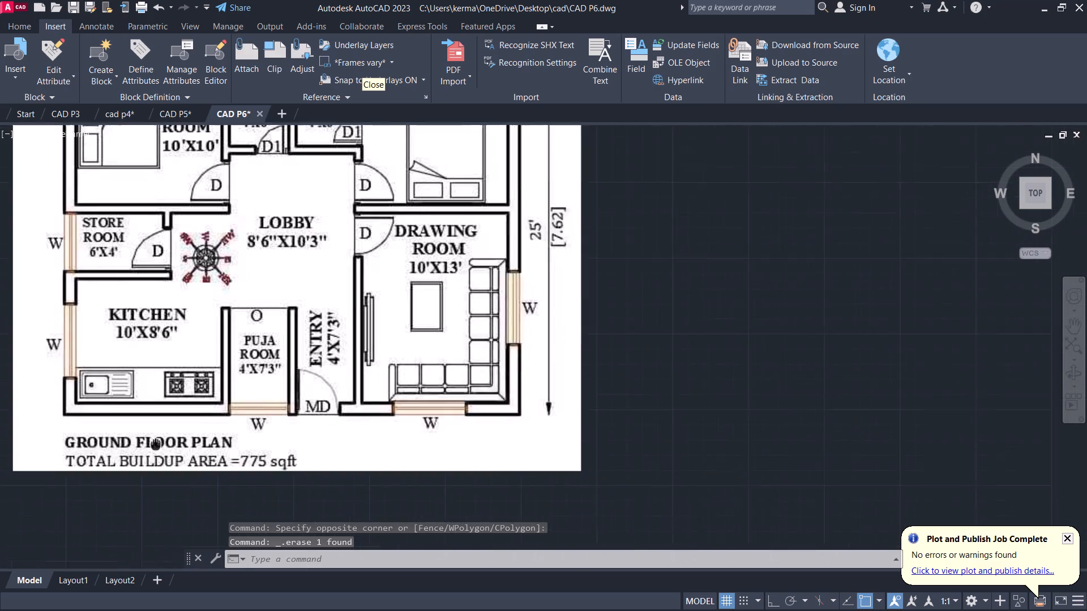
middle_click_drag(137, 448, 147, 543)
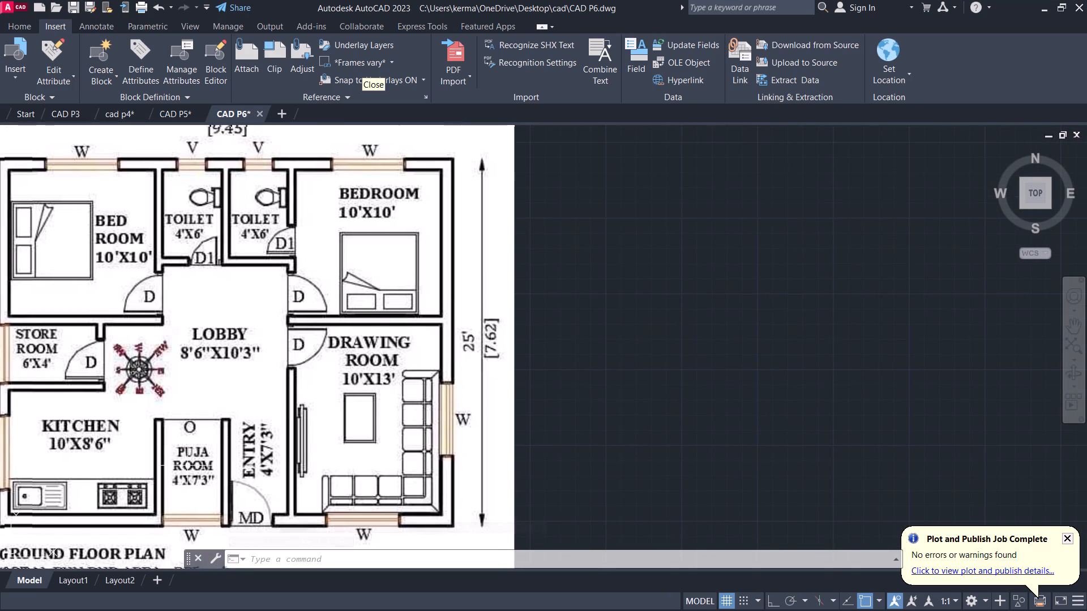
scroll(225, 399, "down", 1)
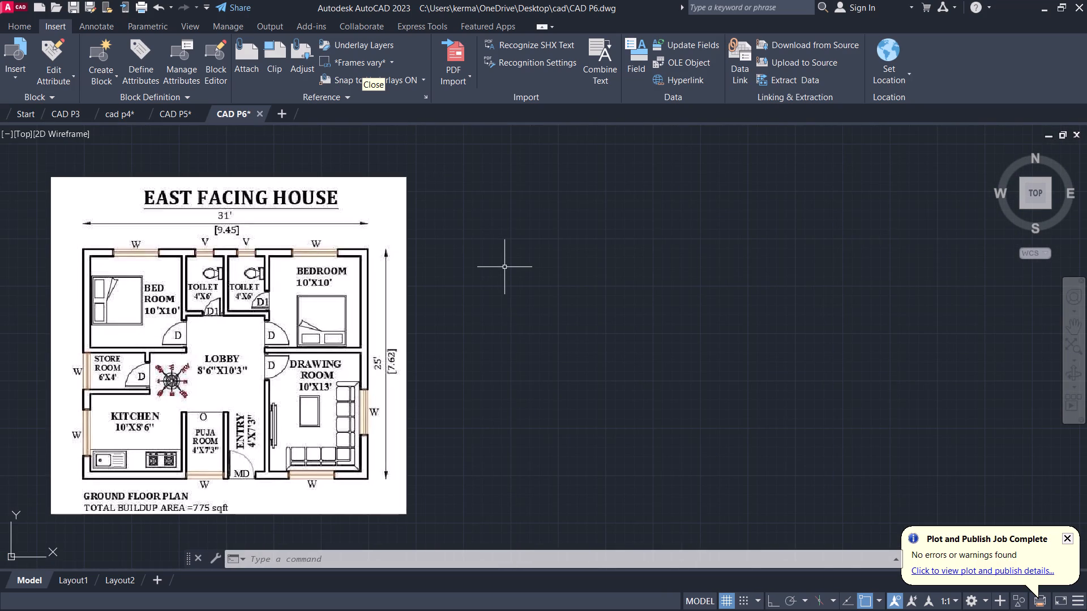
type("REX")
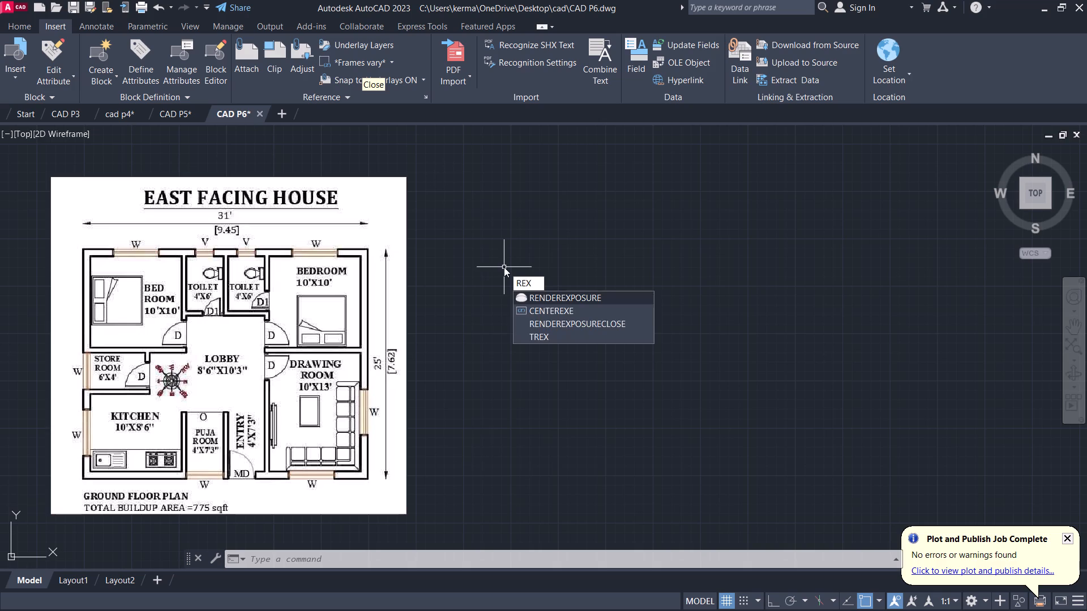
key("BackSpace")
key("c")
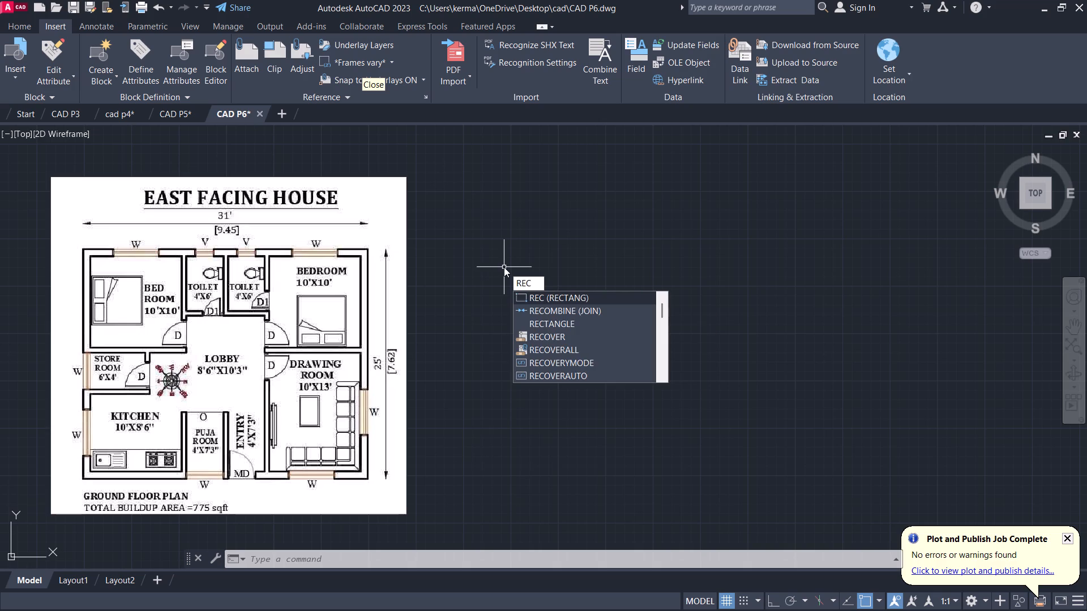
key("Return")
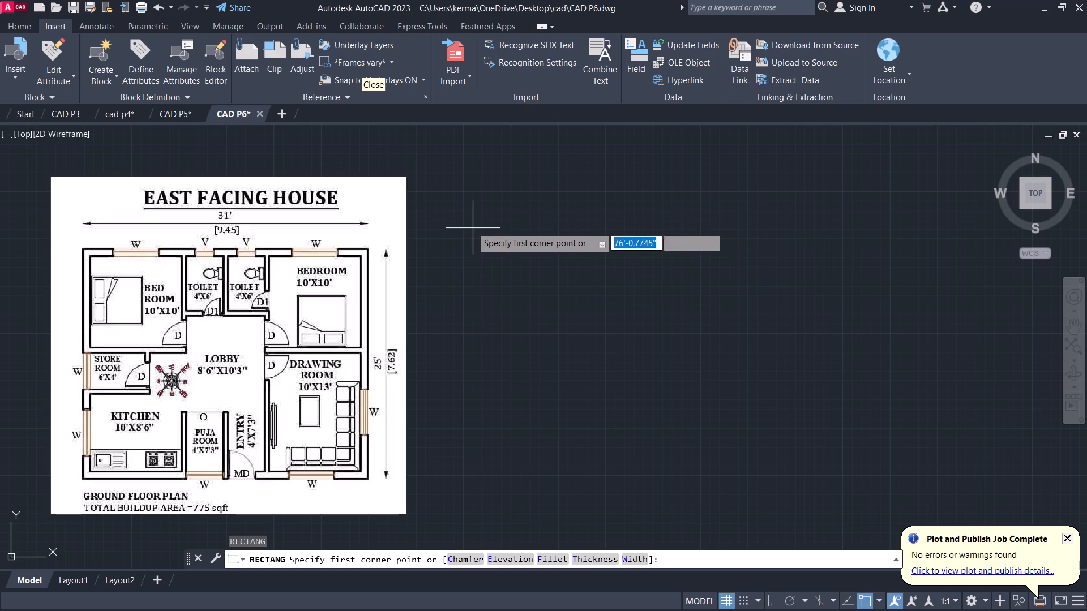
left_click(463, 209)
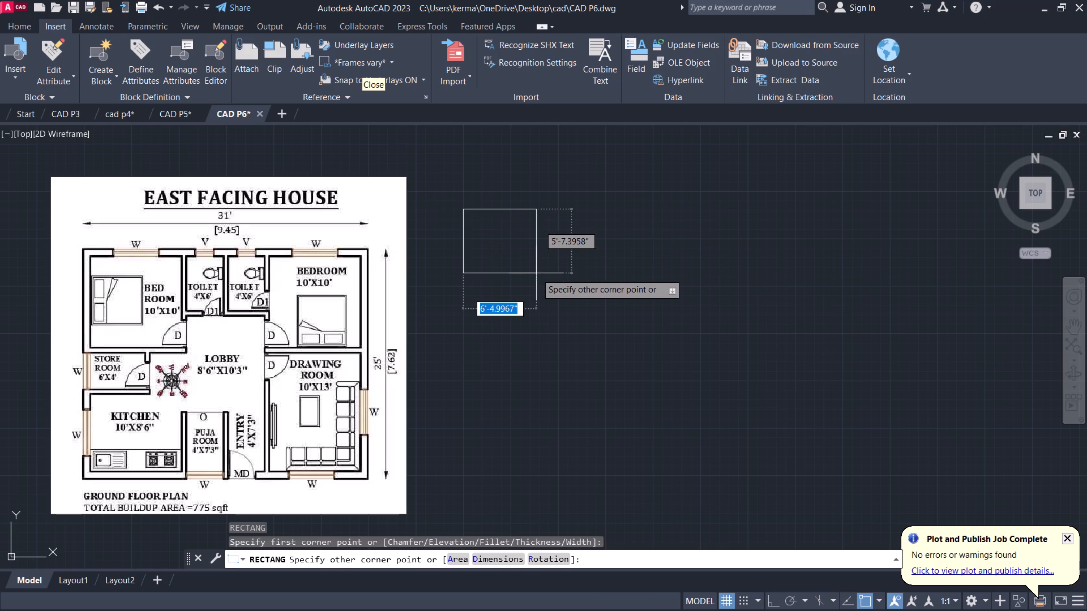
key("d")
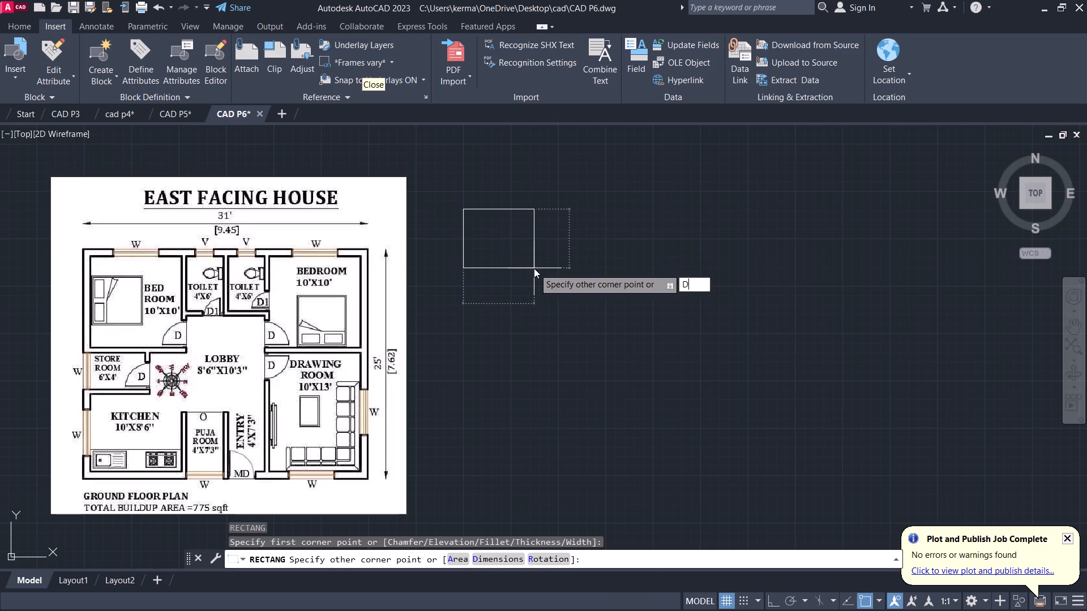
key("Return")
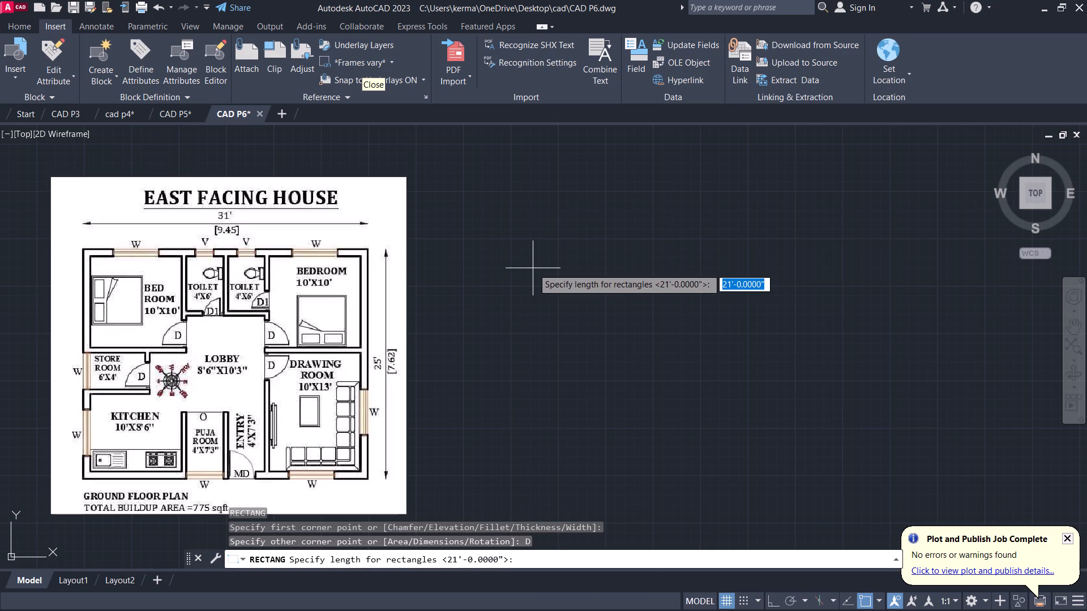
type("10")
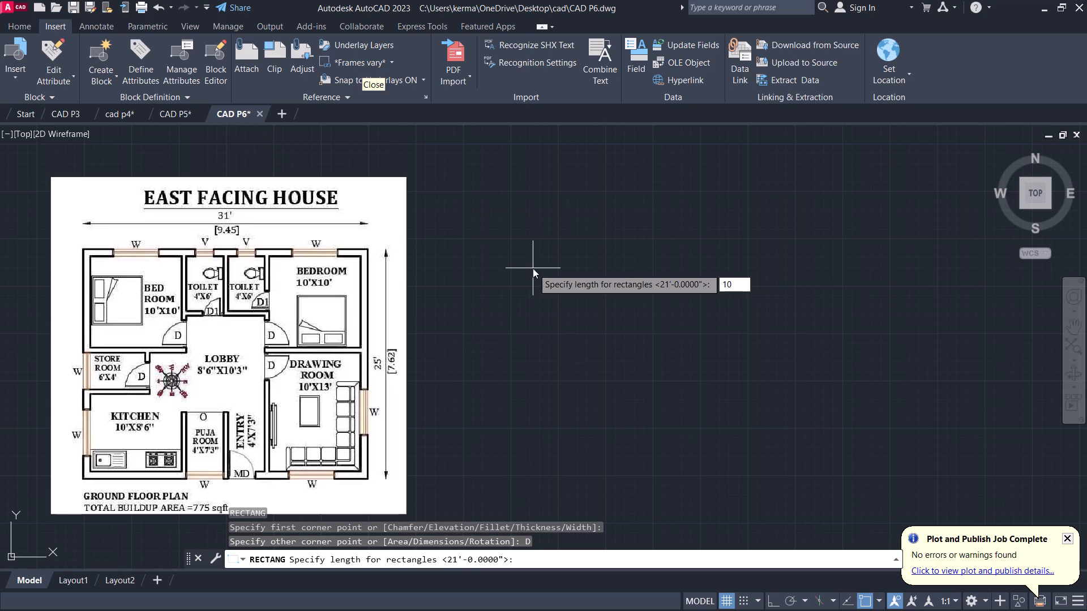
key("apostrophe")
key("Return")
type("10'")
key("Return")
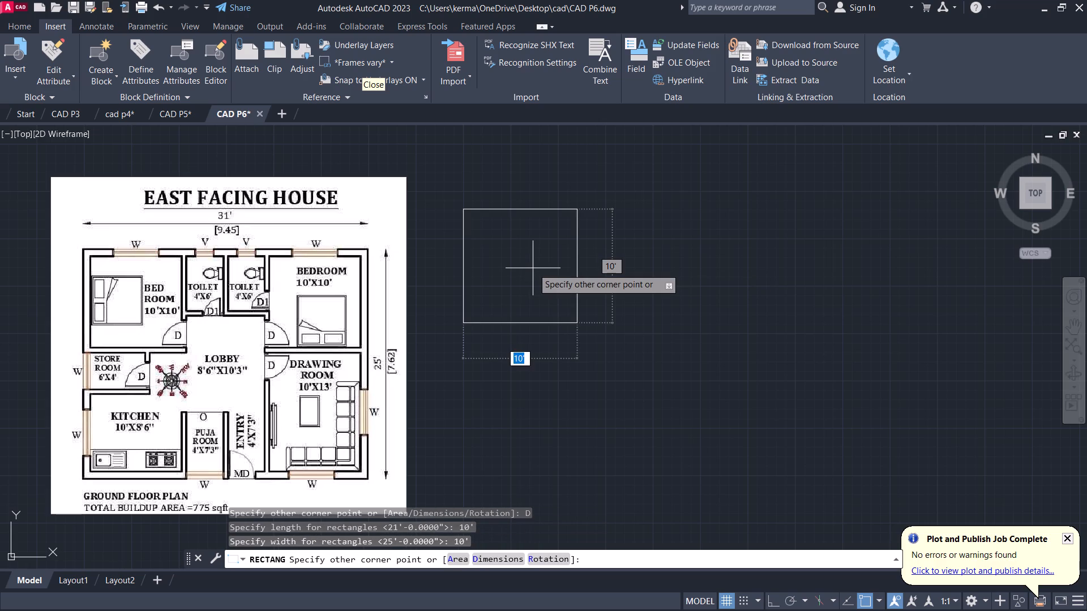
left_click(533, 268)
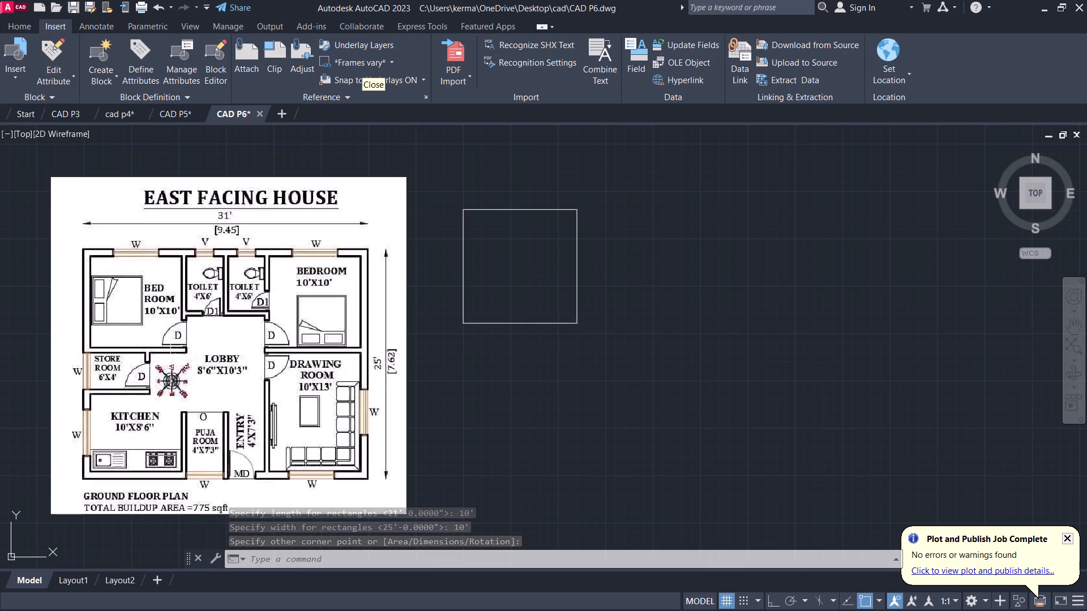
Draw a 5" horizontal line outward from the upper-right corner of the 10' × 10' bedroom rectangle as the wall-thickness offset.
middle_click_drag(225, 367, 253, 339)
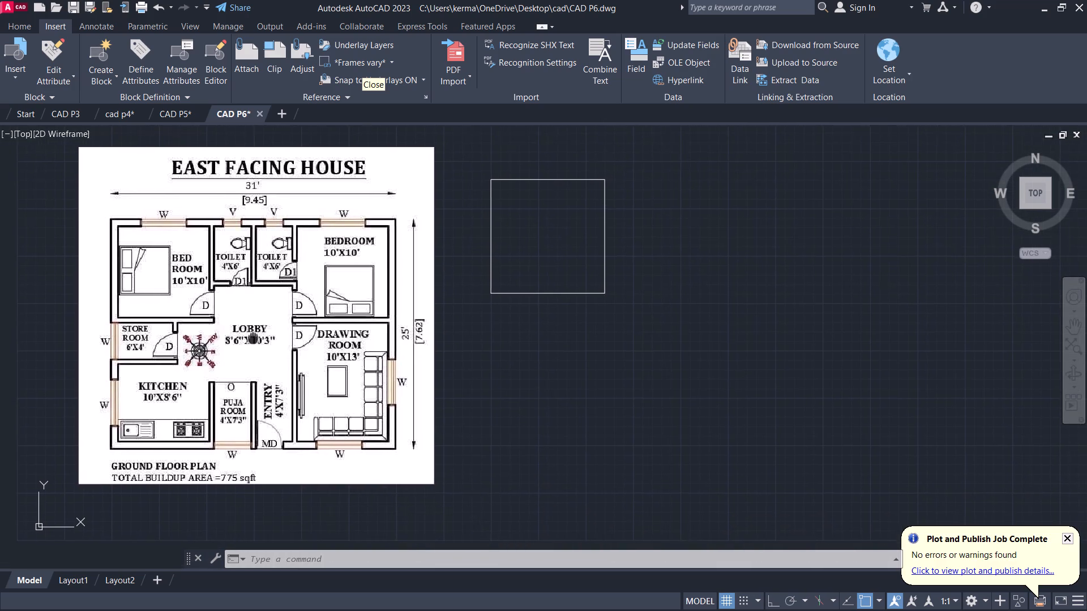
middle_click_drag(253, 339, 241, 364)
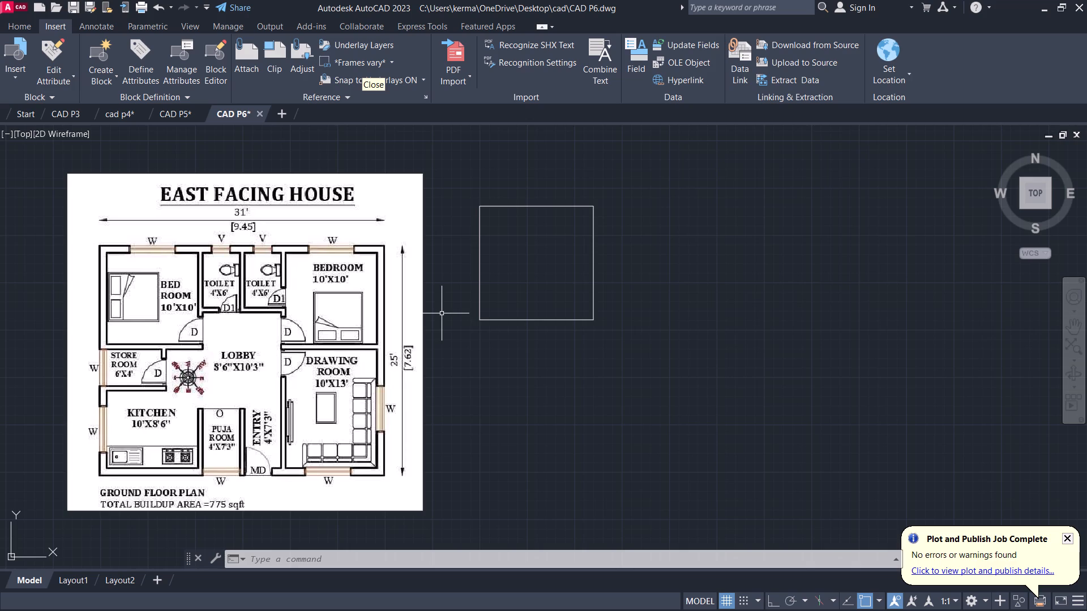
key("l")
key("Return")
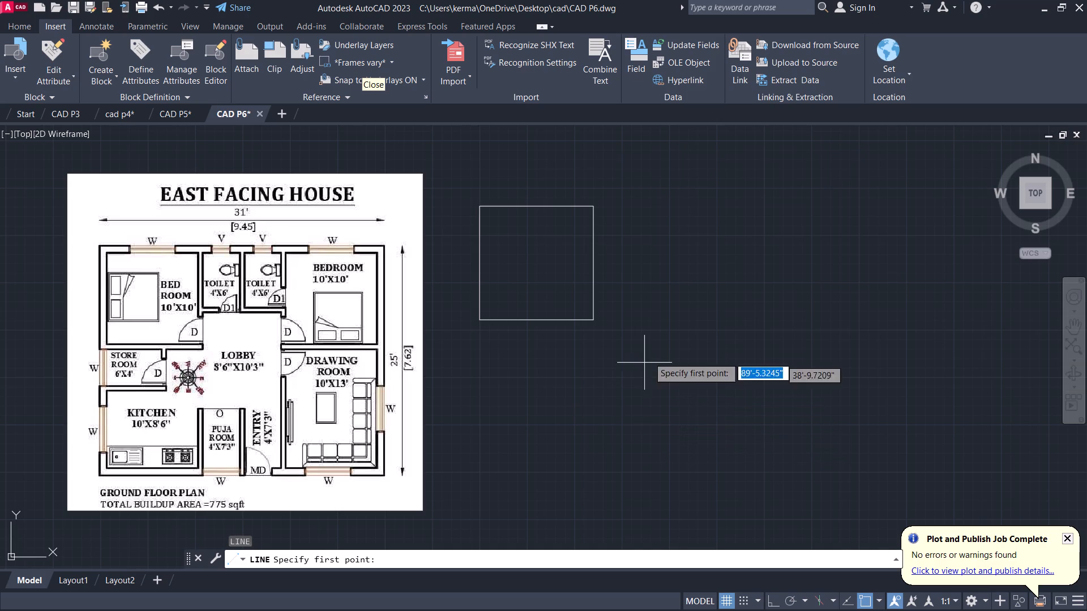
left_click(590, 205)
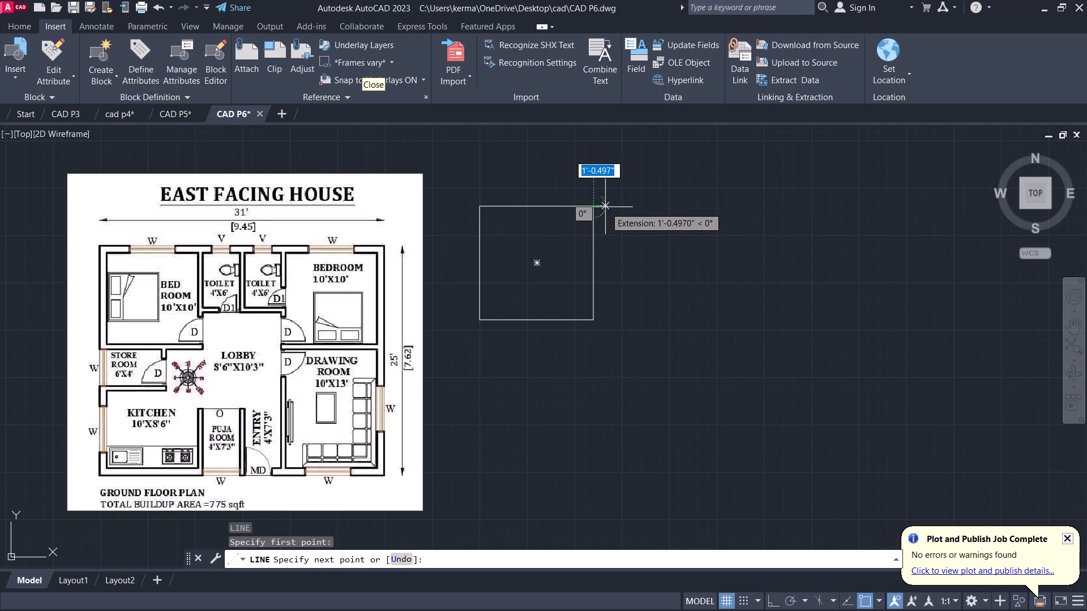
key("5")
key("shift+quotedbl")
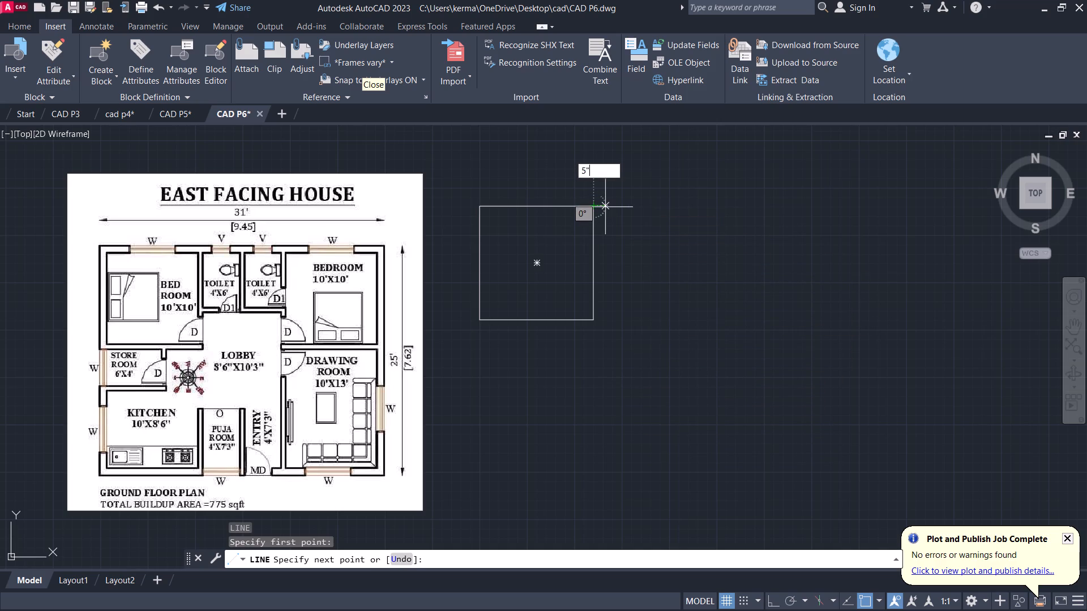
key("Return")
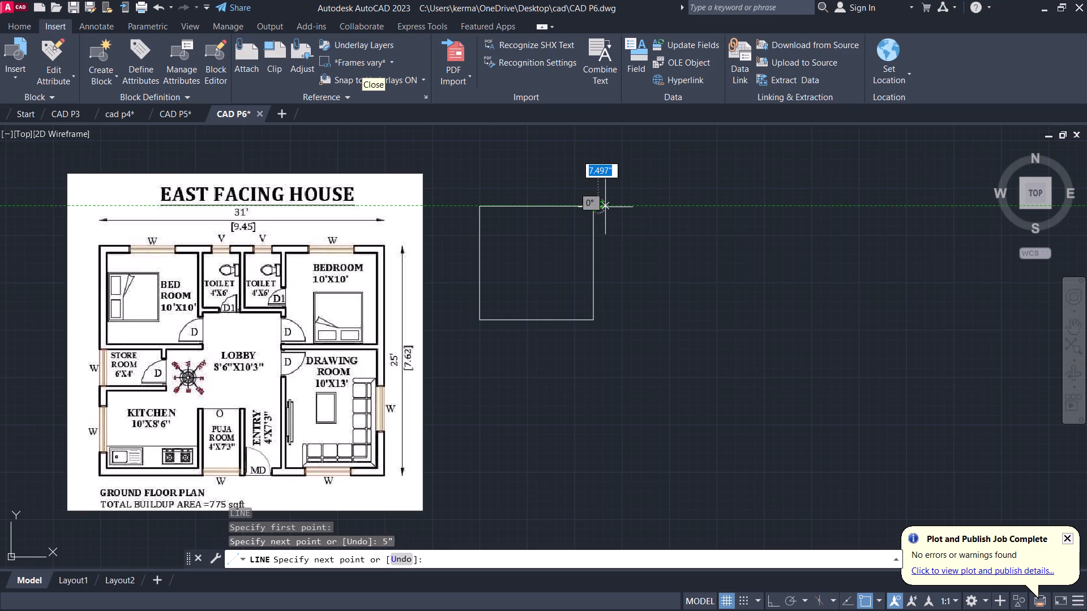
key("Escape")
Draw the first toilet as a rectangle 4' long and 6' wide, running downward from the free end of the 5" line.
type("REC")
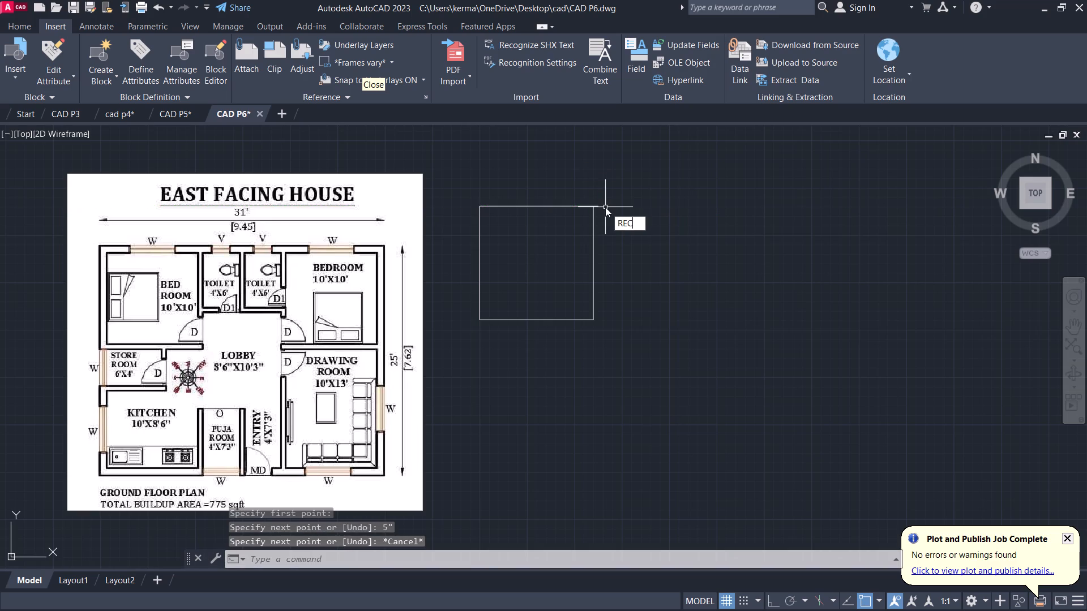
key("Return")
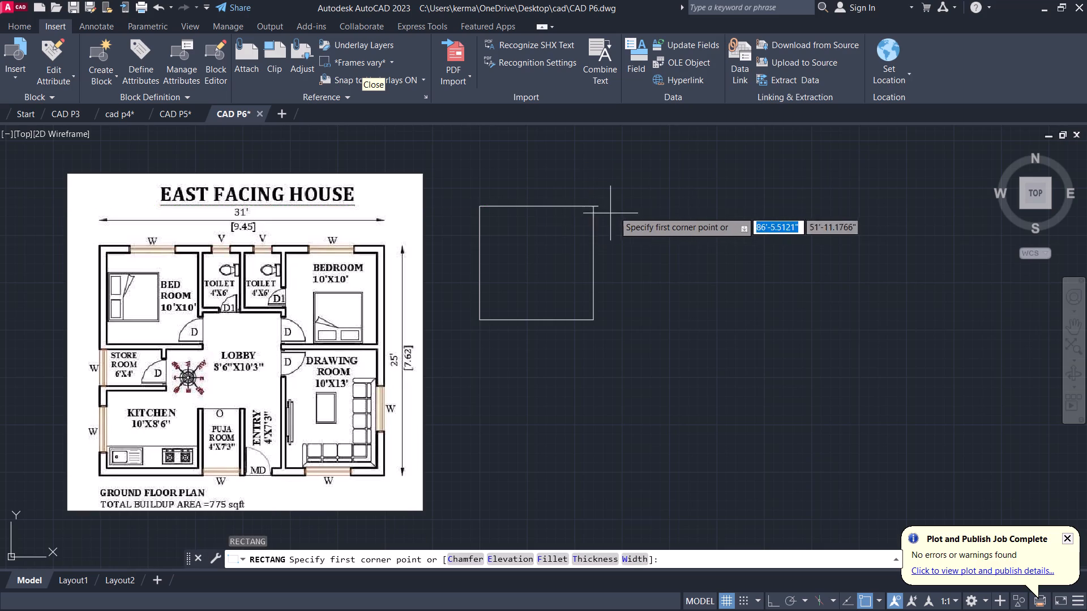
scroll(617, 211, "up", 2)
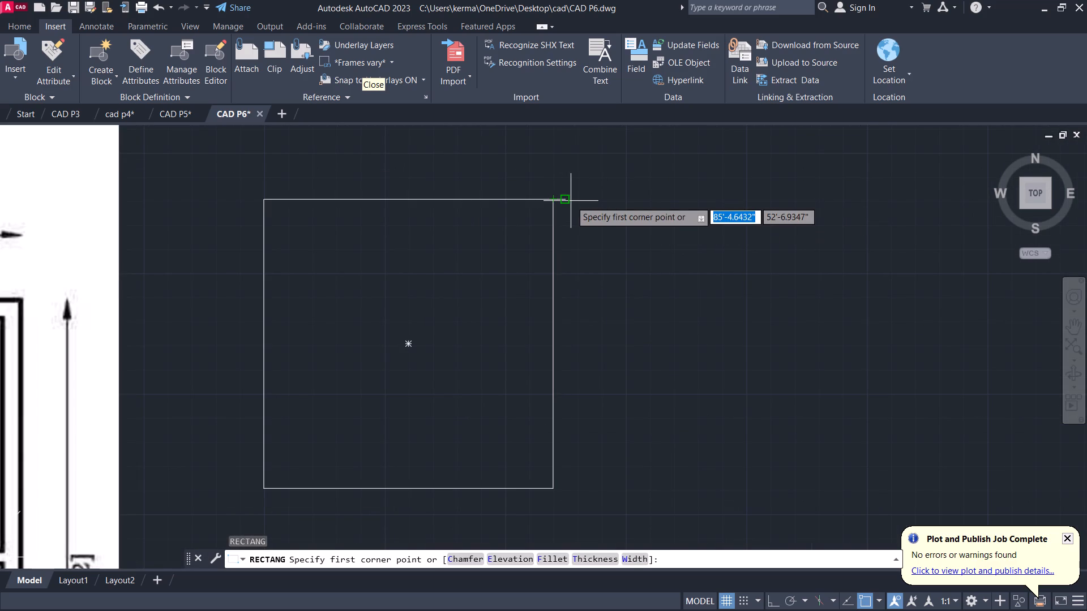
left_click(571, 200)
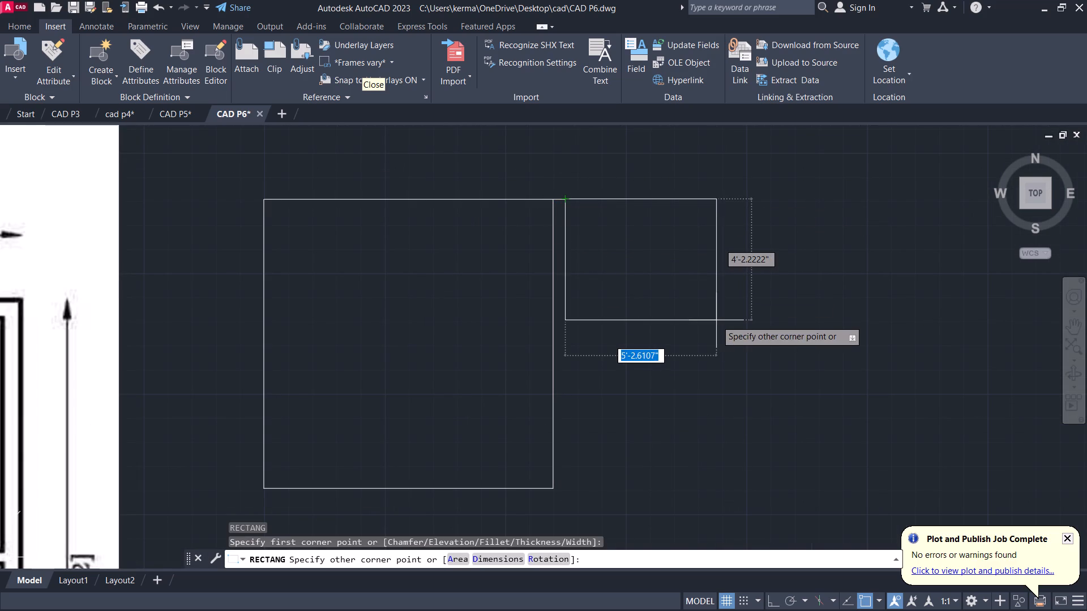
key("d")
key("Return")
scroll(752, 332, "down", 1)
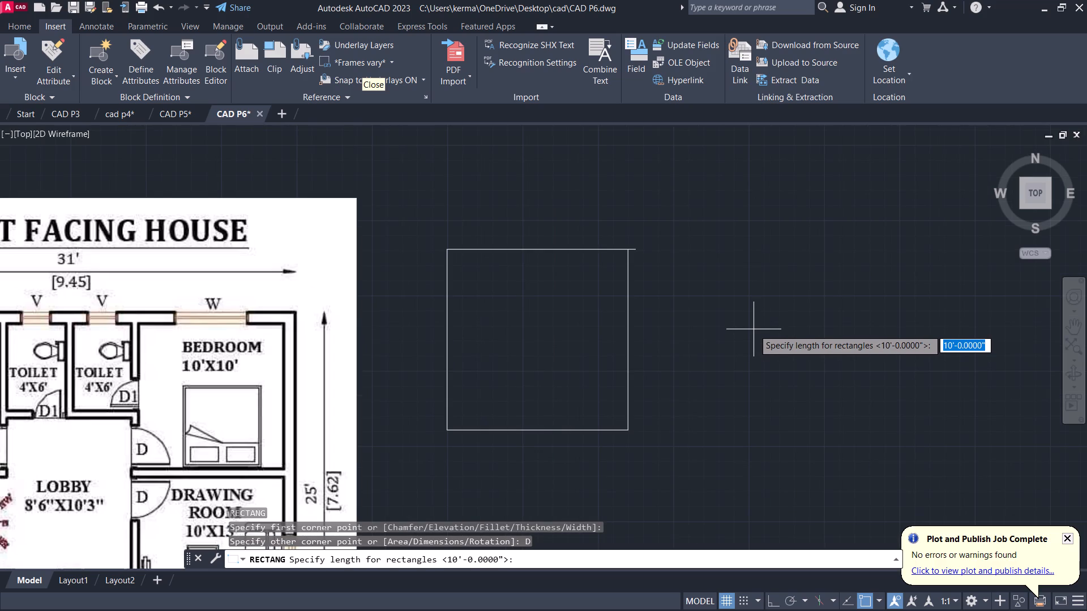
type("4'")
key("Return")
type("6'")
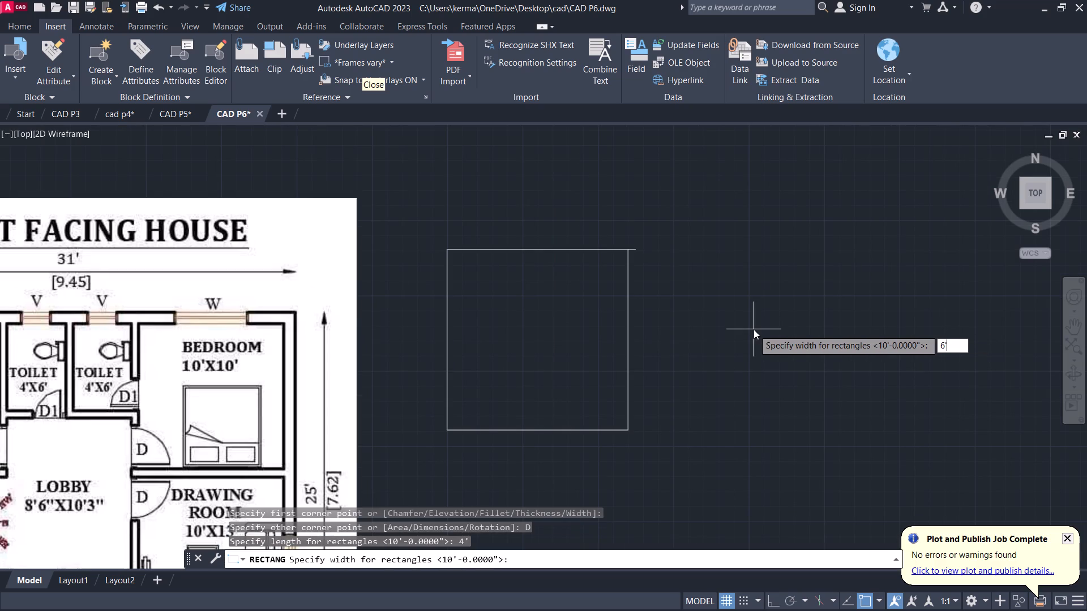
key("Return")
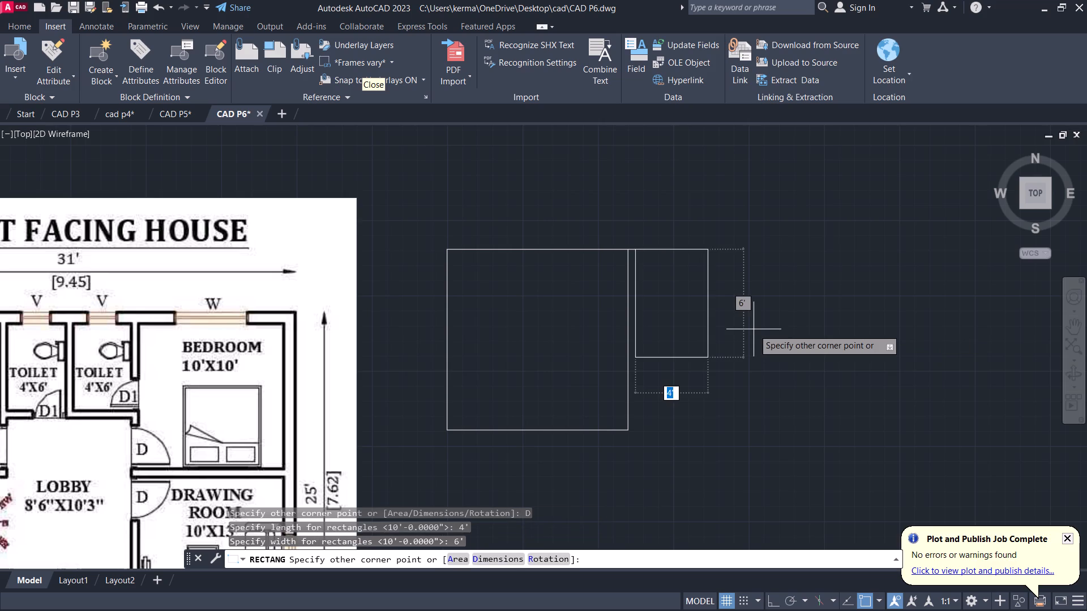
left_click(754, 329)
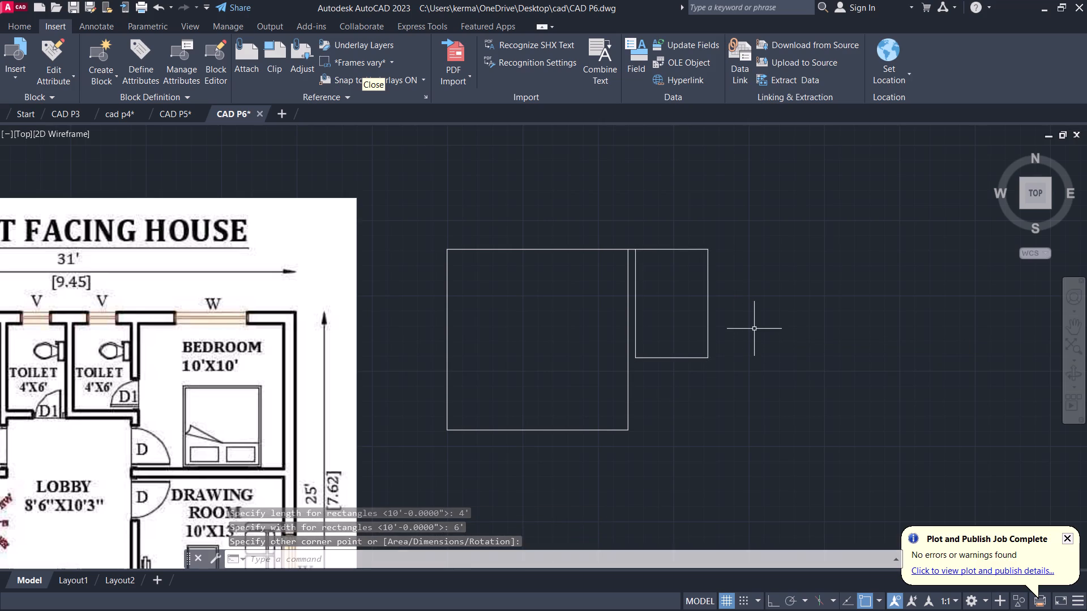
Draw a 5" horizontal line outward from the upper-right corner of the 4' × 6' toilet rectangle.
key("l")
key("Return")
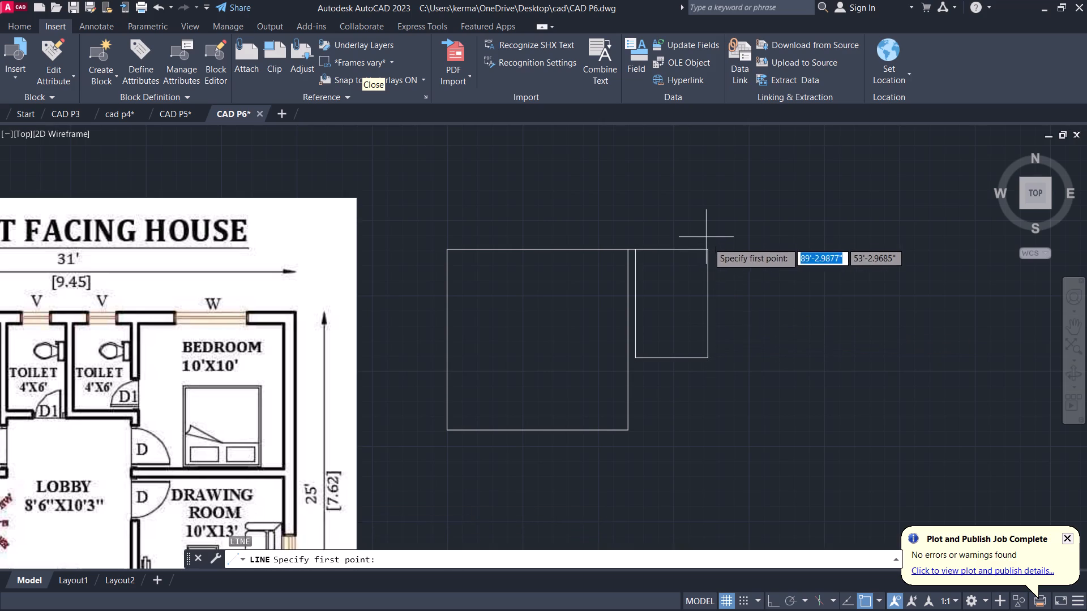
left_click(711, 250)
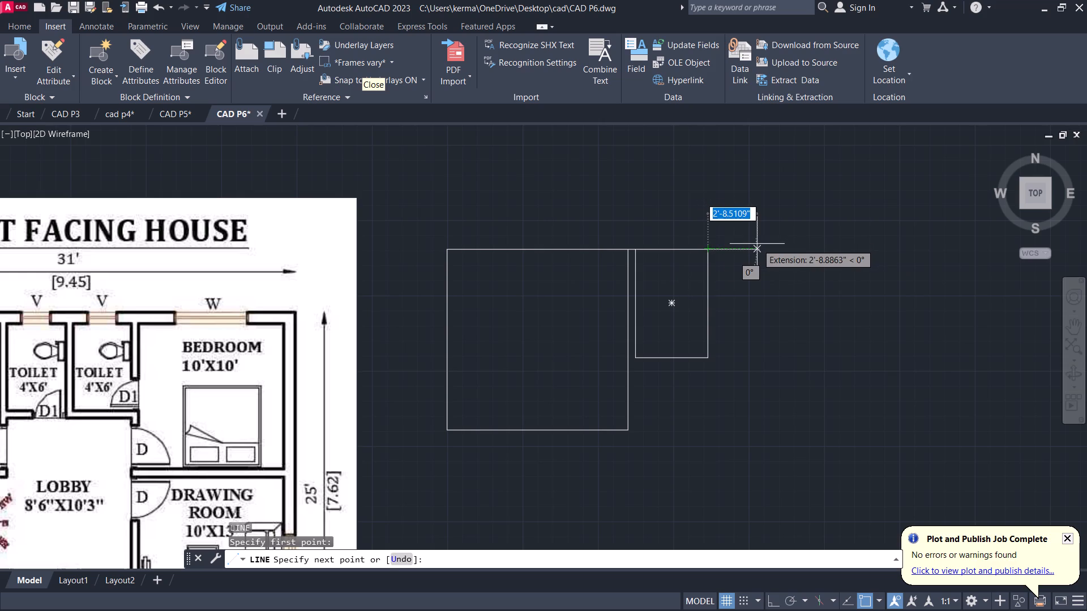
key("5")
key("shift+quotedbl")
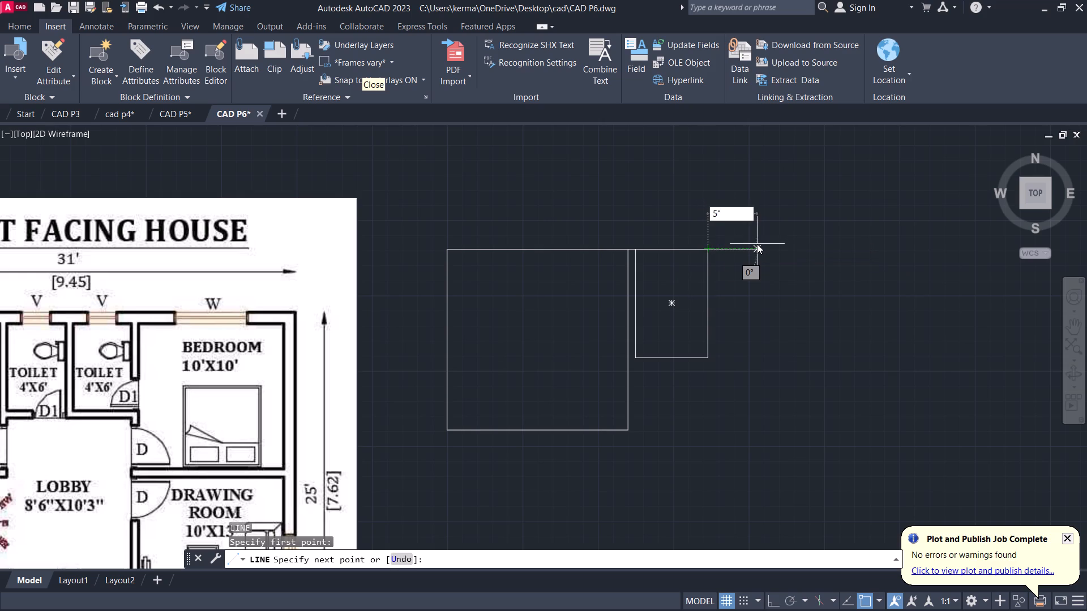
key("Return")
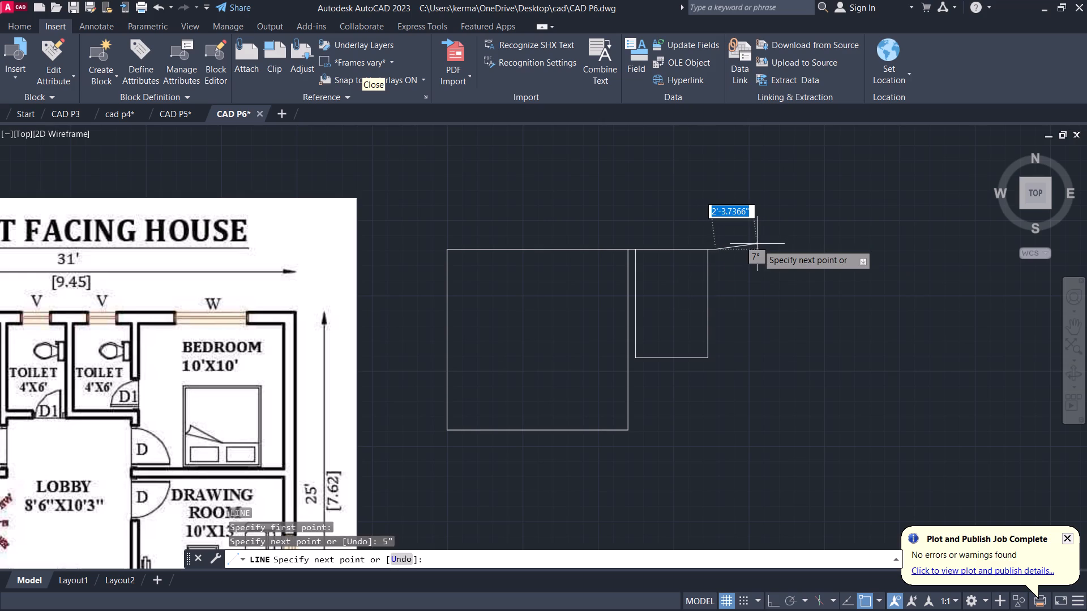
key("Escape")
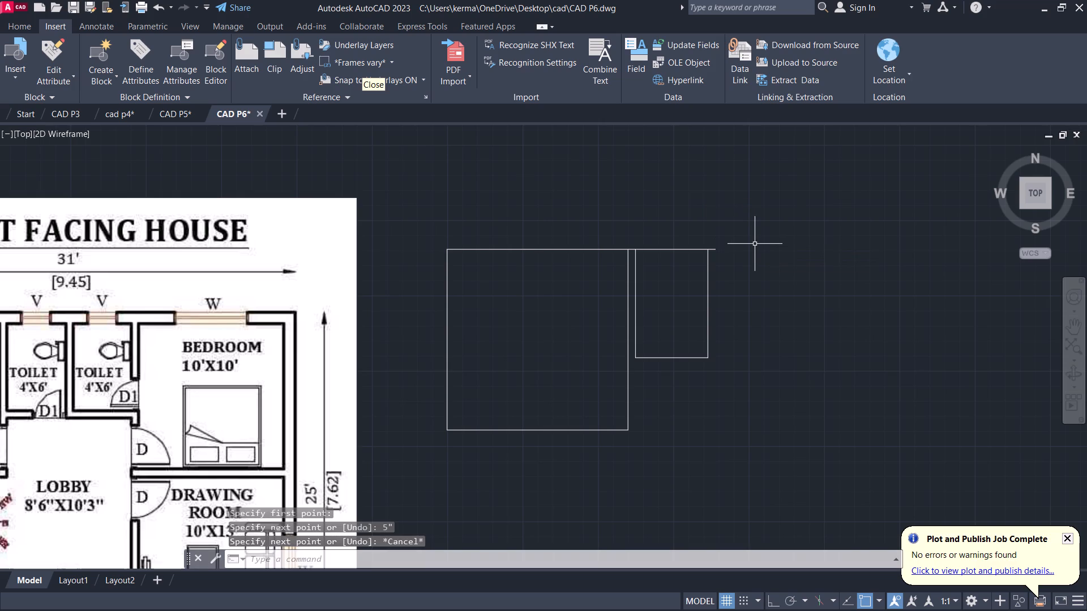
Draw the second toilet as a rectangle 4' long and 6' wide, starting at the free end of the new 5" line.
type("REC")
key("Return")
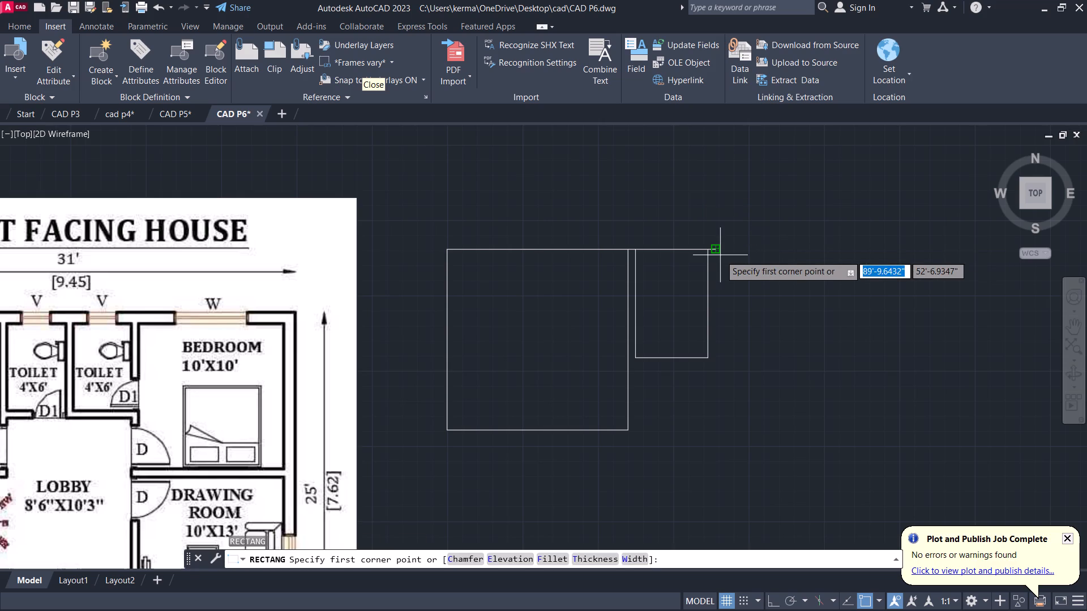
left_click(720, 255)
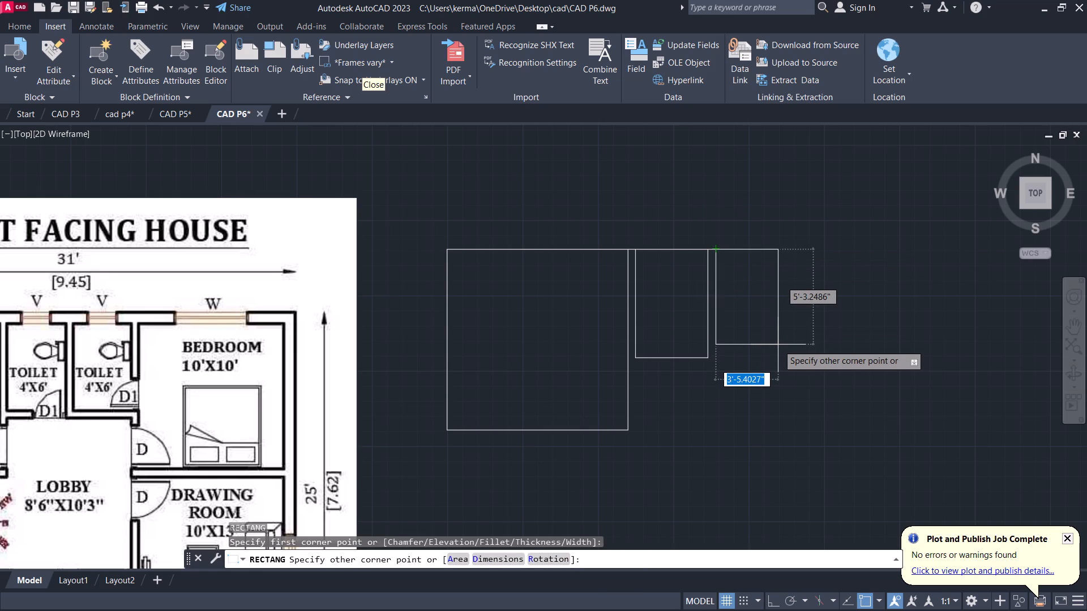
key("d")
key("Return")
type("4'")
key("Return")
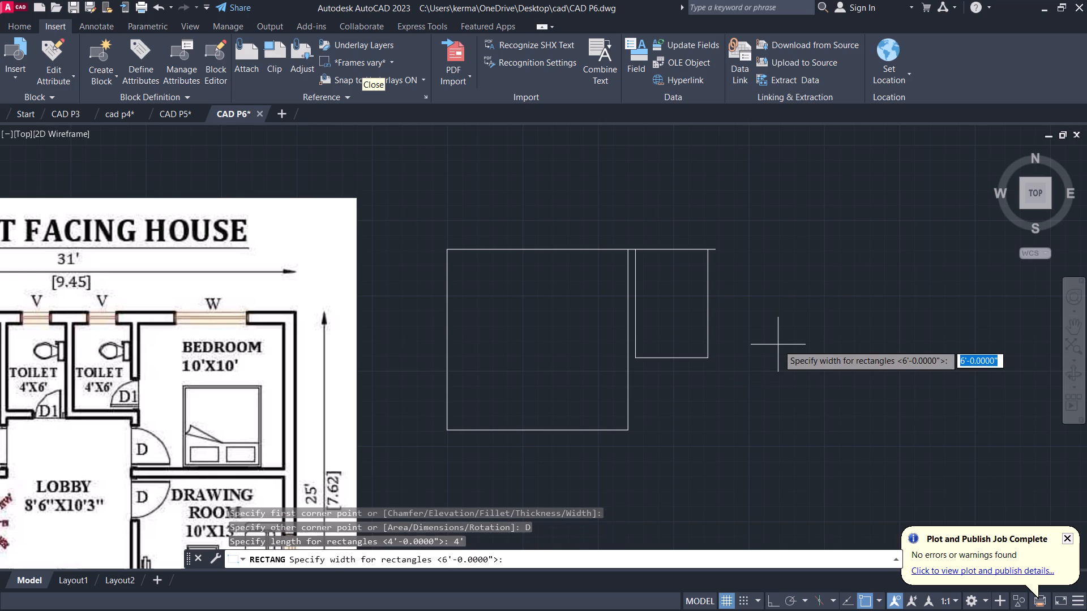
key("6")
key("apostrophe")
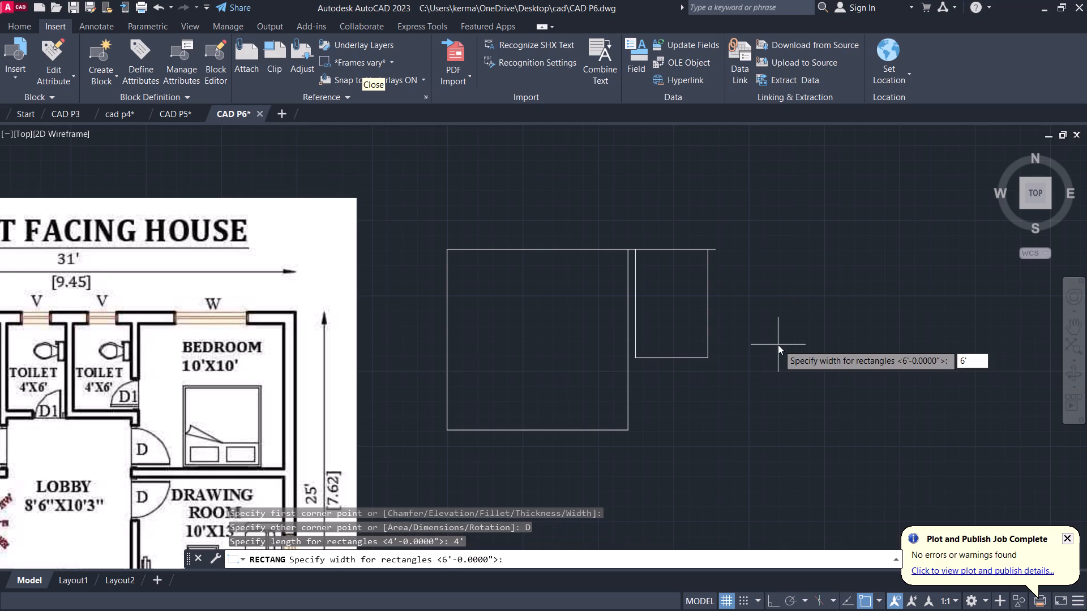
key("Return")
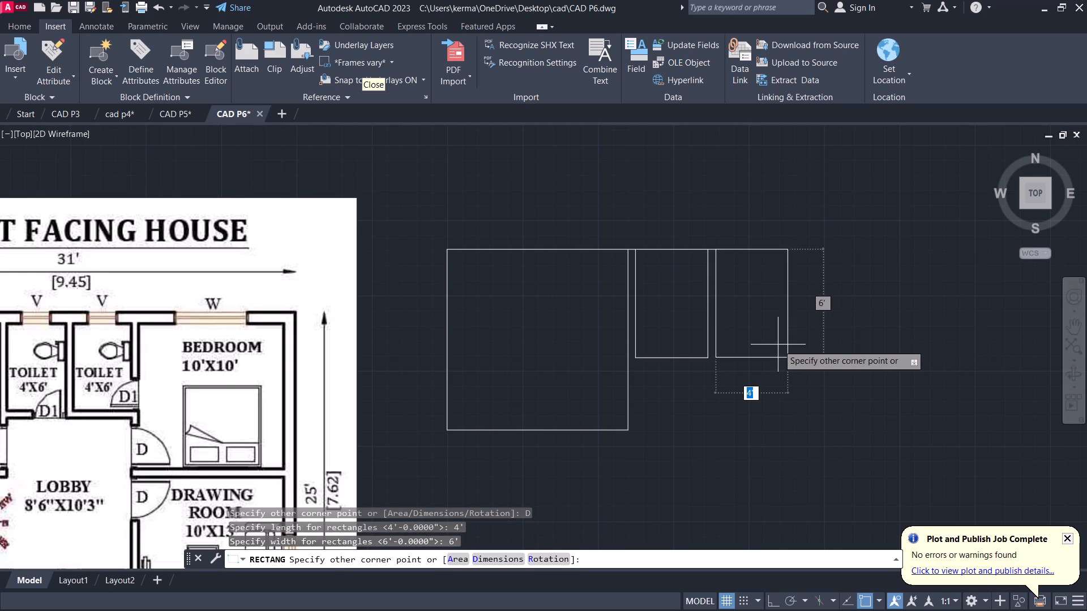
left_click(778, 343)
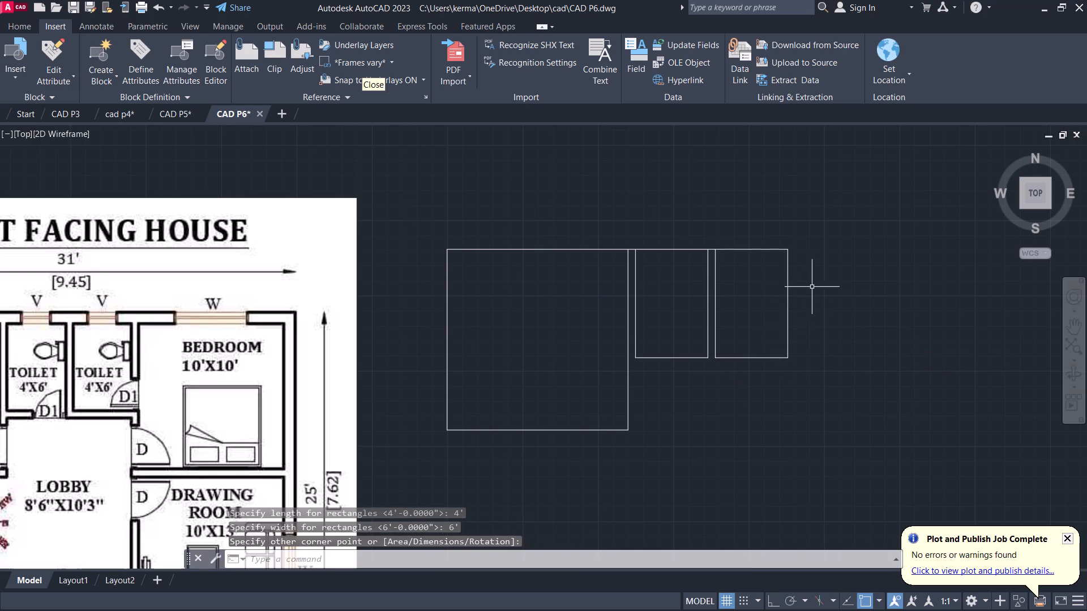
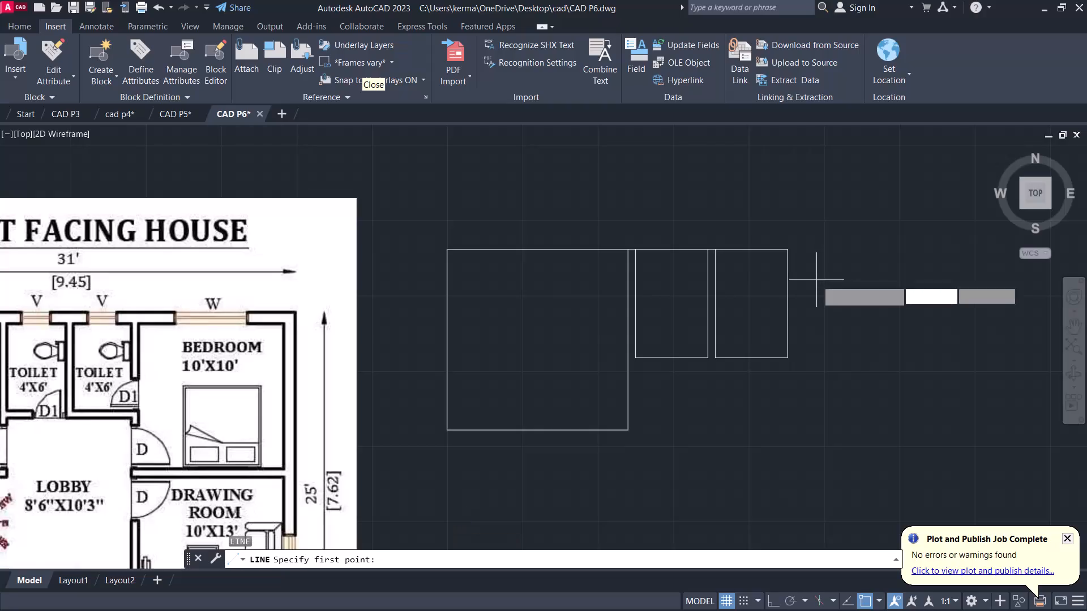
Draw a 5" horizontal line outward from the upper-right corner of the second 4' × 6' toilet rectangle.
left_click(788, 253)
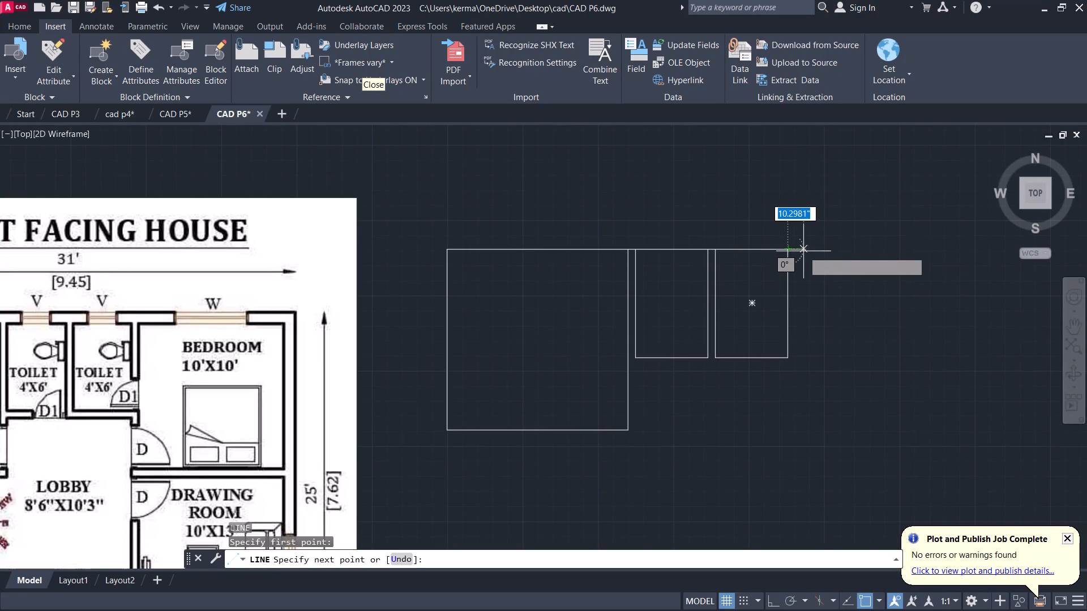
key("5")
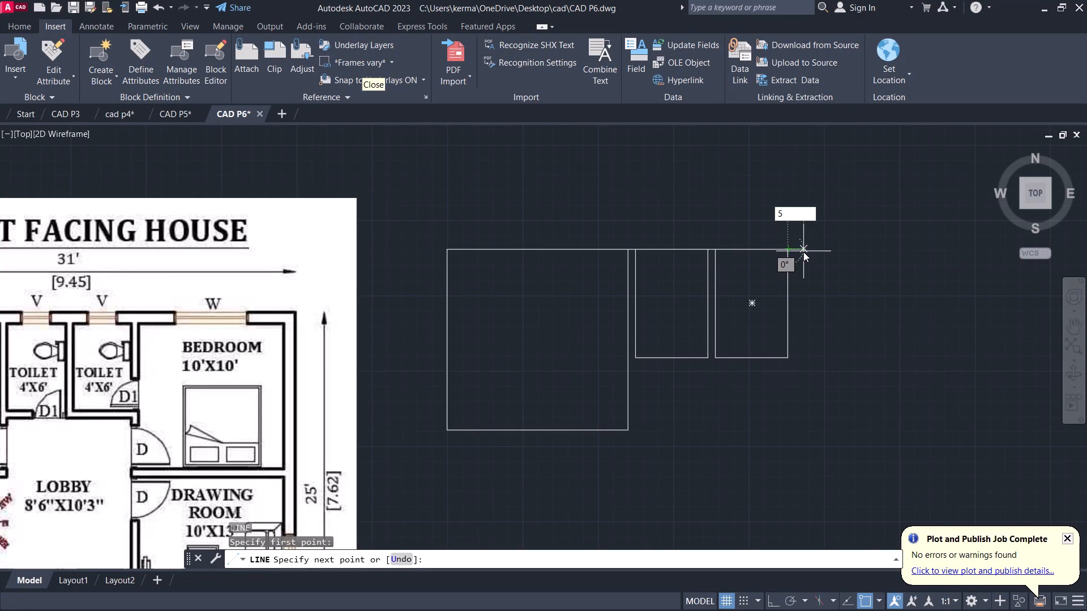
key("shift+colon")
key("Return")
key("Return")
key("Return")
key("Return")
key("Return")
key("BackSpace")
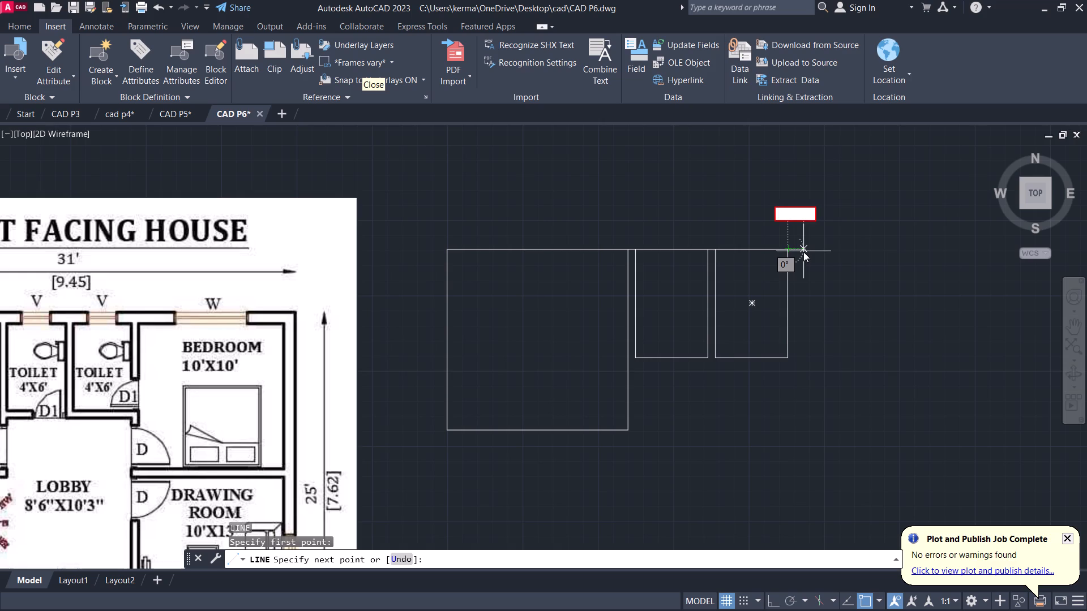
key("5")
key("apostrophe")
key("BackSpace")
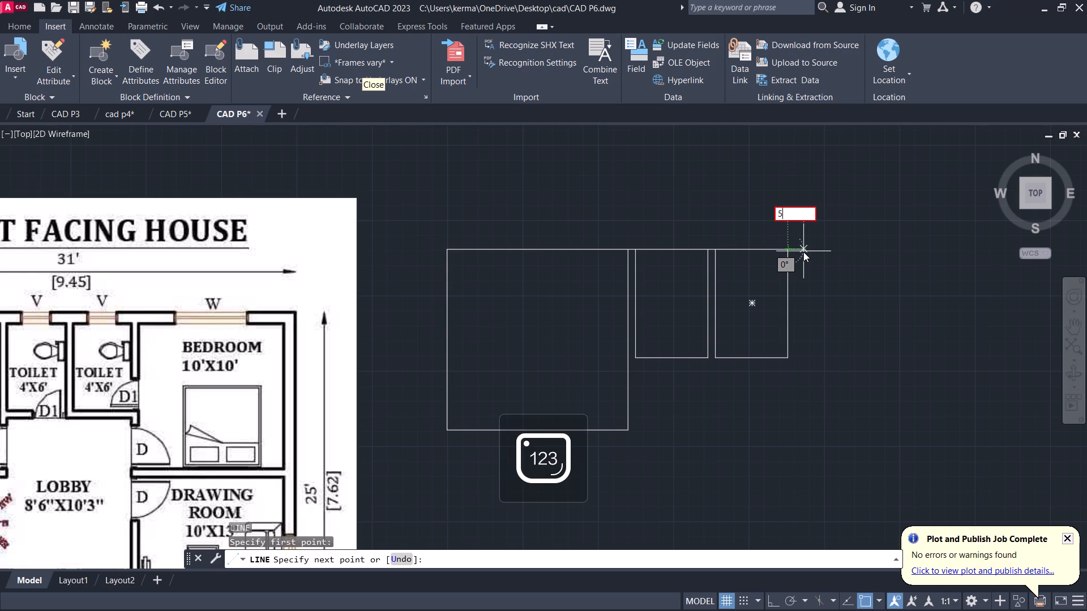
key("shift+quotedbl")
key("Return")
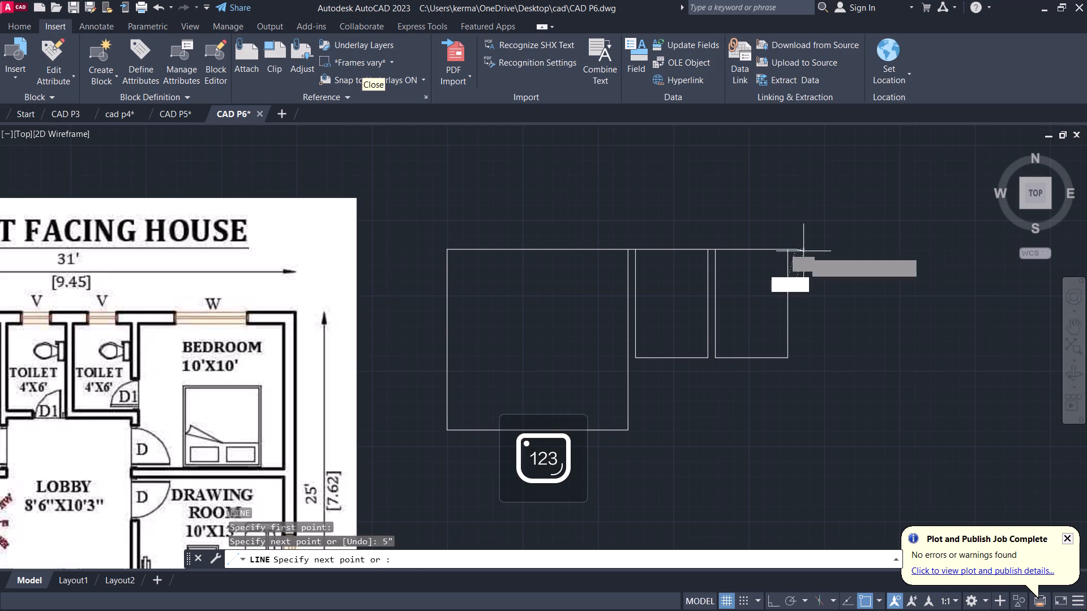
key("Escape")
Draw the second bedroom as a rectangle 10' long and 10' wide, running downward from the free end of the new 5" line.
type("REC")
key("Return")
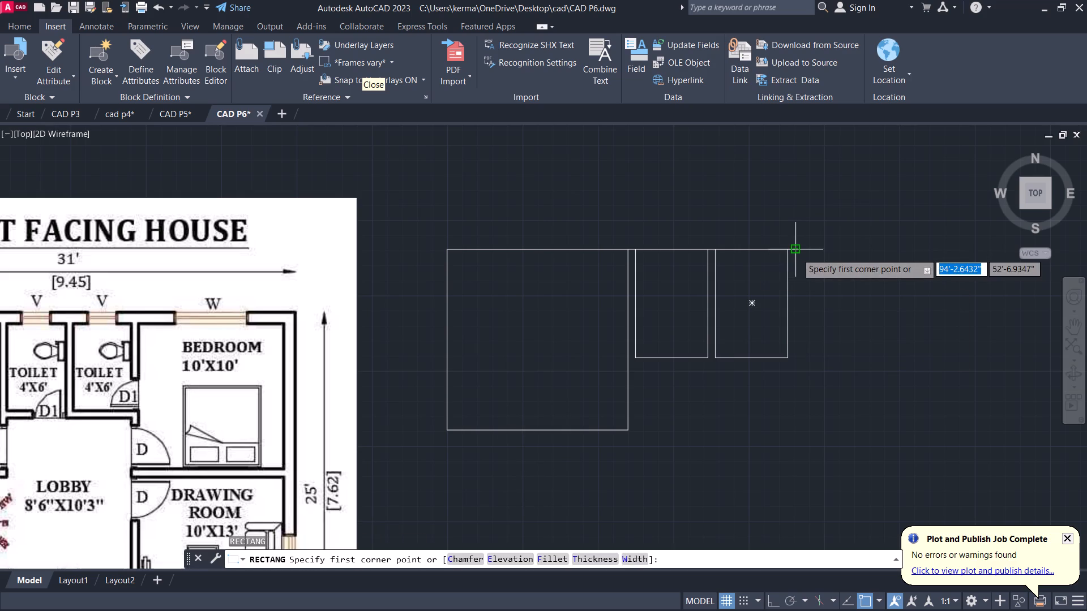
left_click(797, 252)
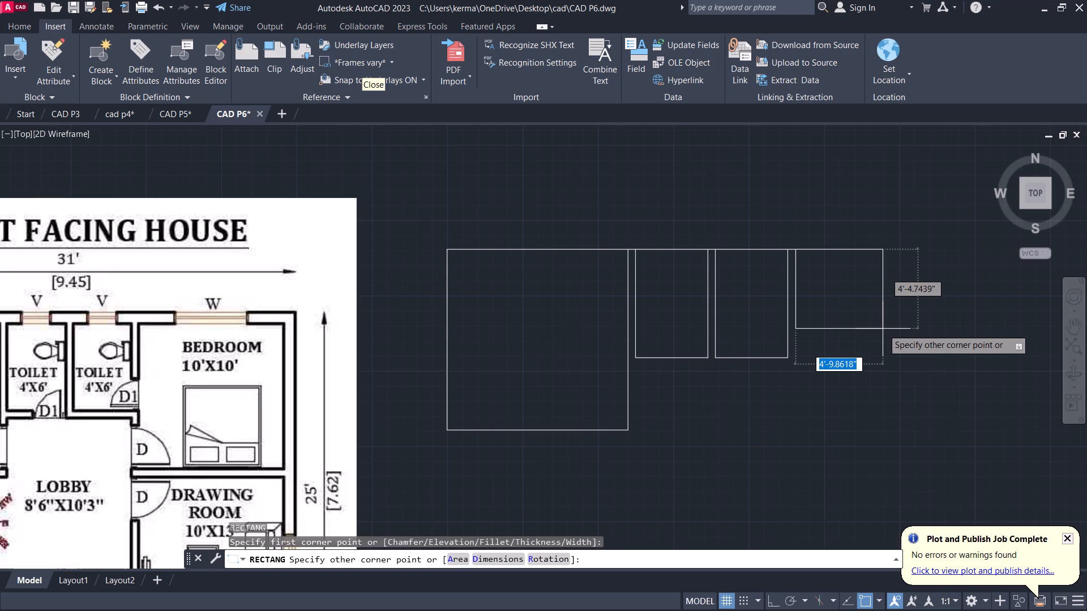
key("d")
key("Return")
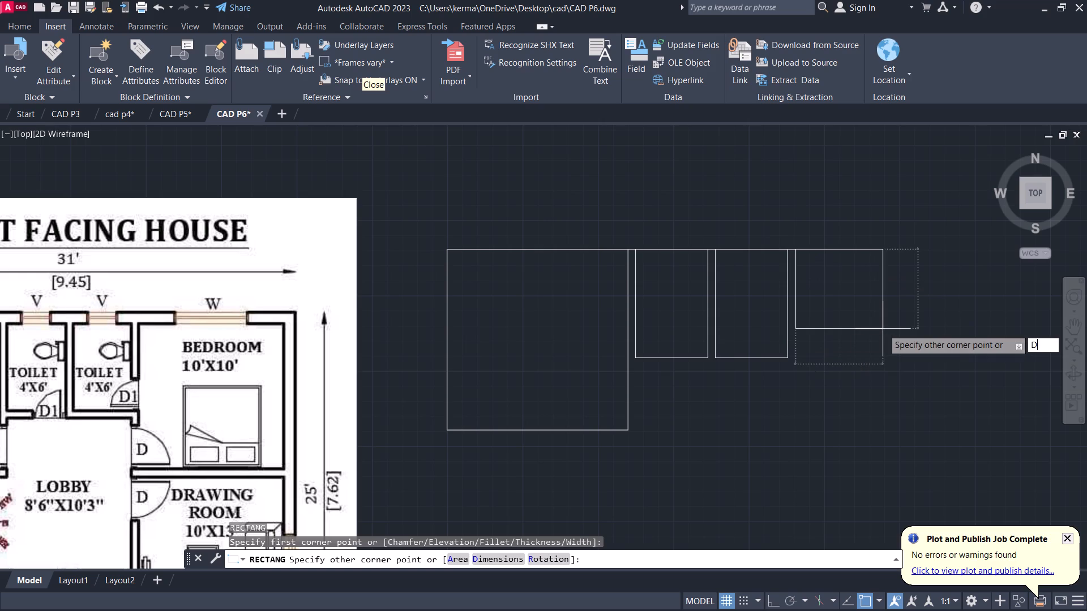
type("10'")
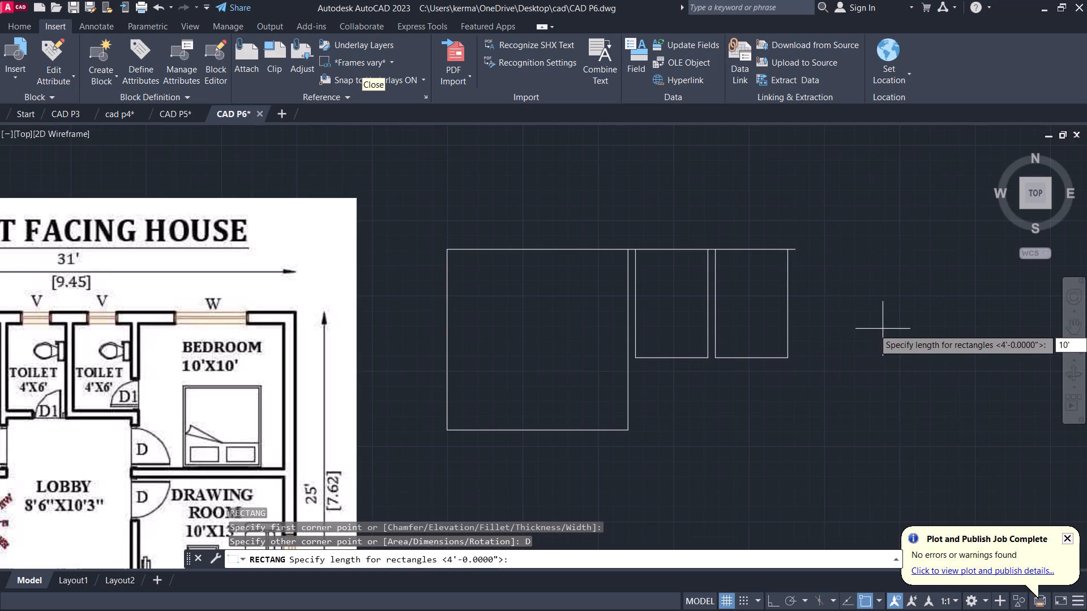
key("Return")
type("10'")
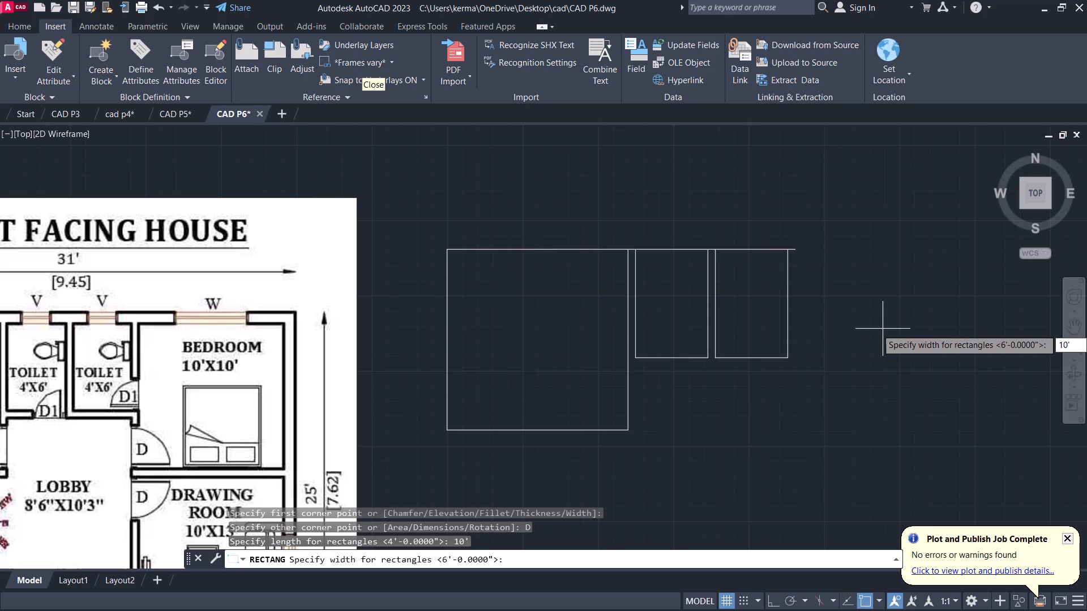
key("Return")
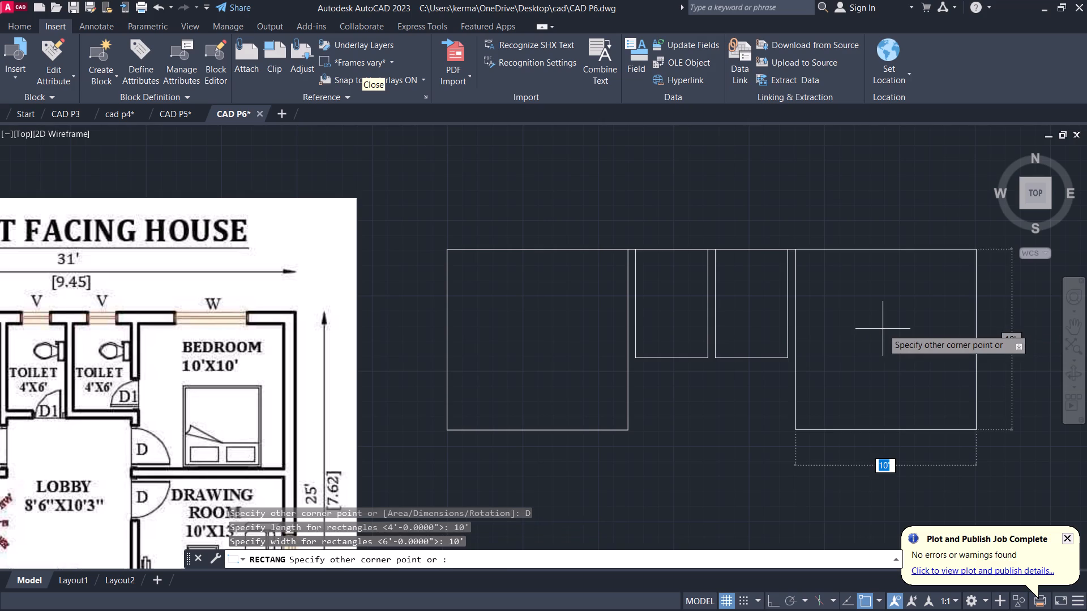
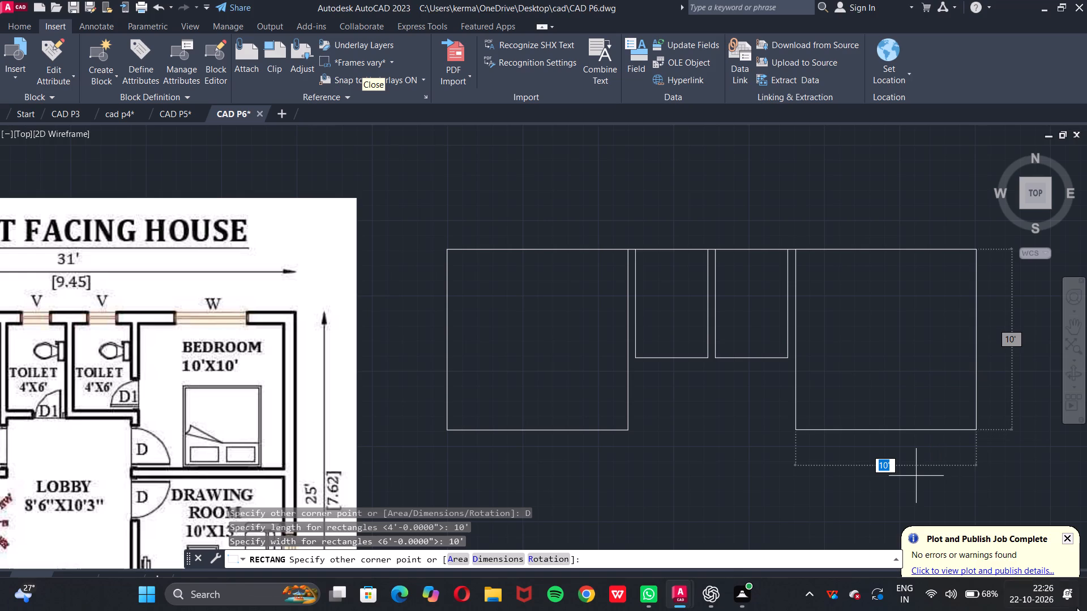
Place the 10' × 10' second bedroom rectangle running downward from the free end of the 5" line beside the second toilet.
left_click(1075, 607)
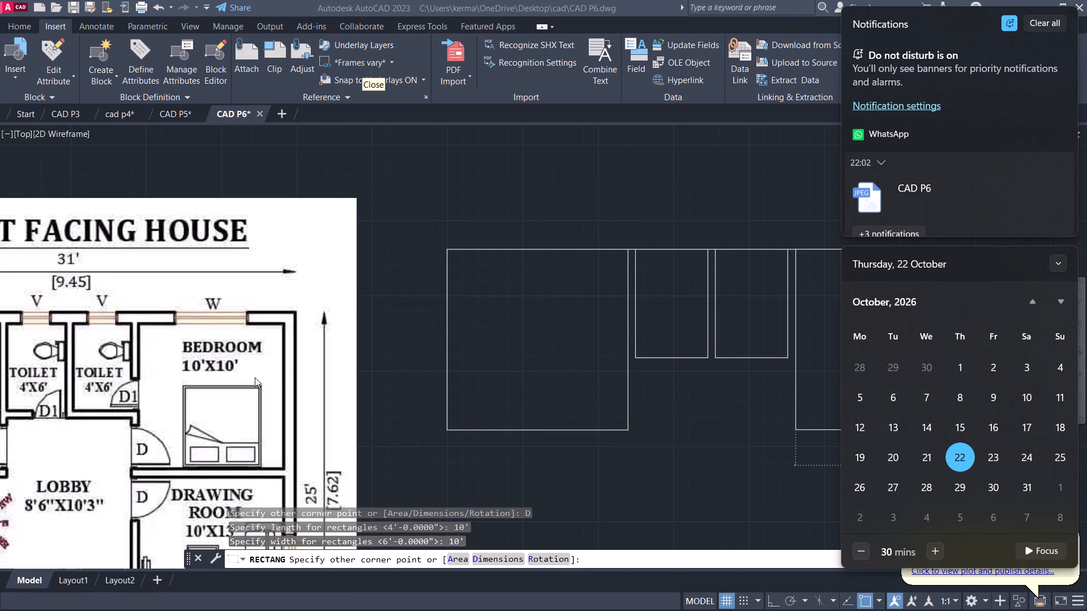
left_click(677, 410)
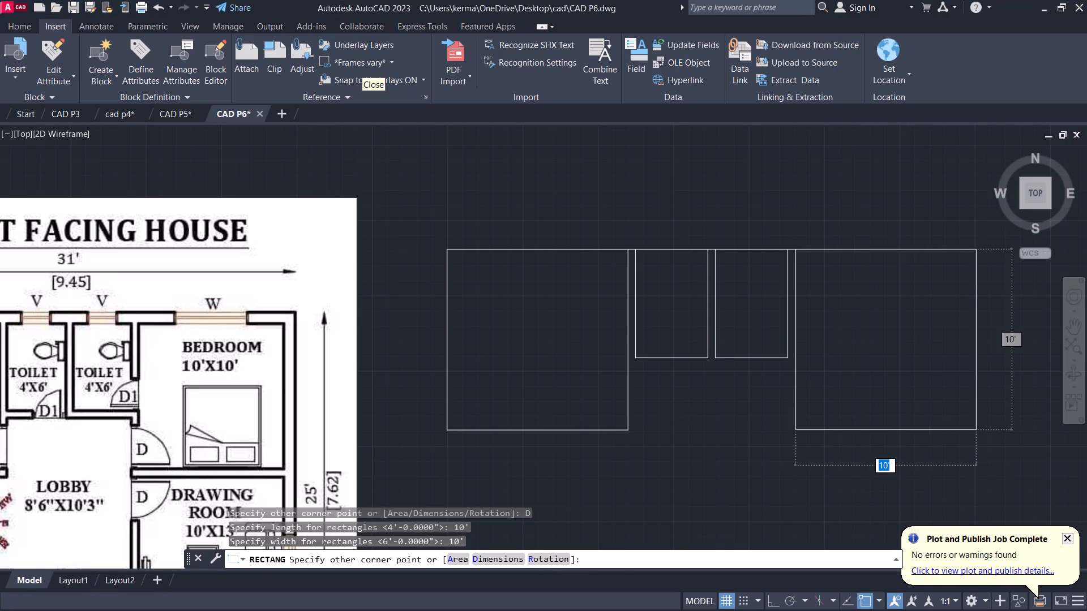
left_click(955, 389)
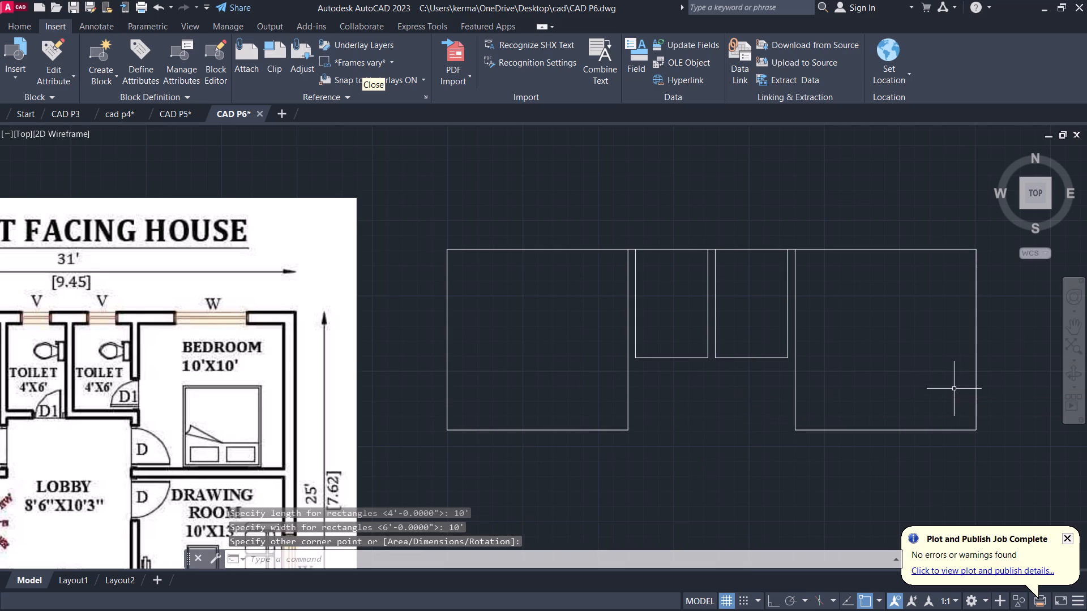
Draw a 5" vertical line downward from the lower-right corner of the second bedroom rectangle.
middle_click_drag(929, 406, 1004, 303)
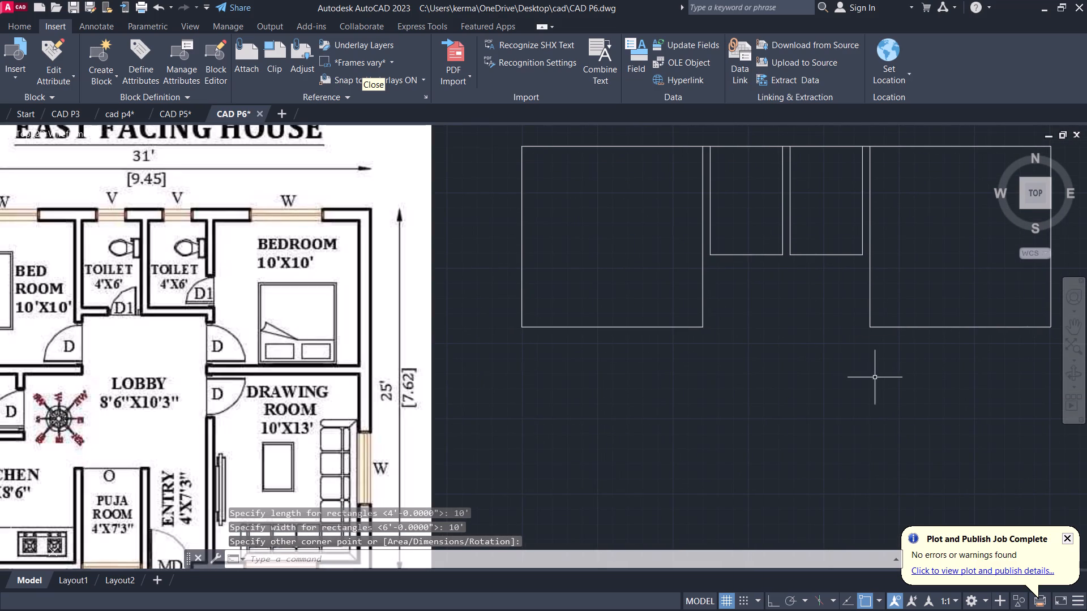
middle_click_drag(868, 386, 874, 290)
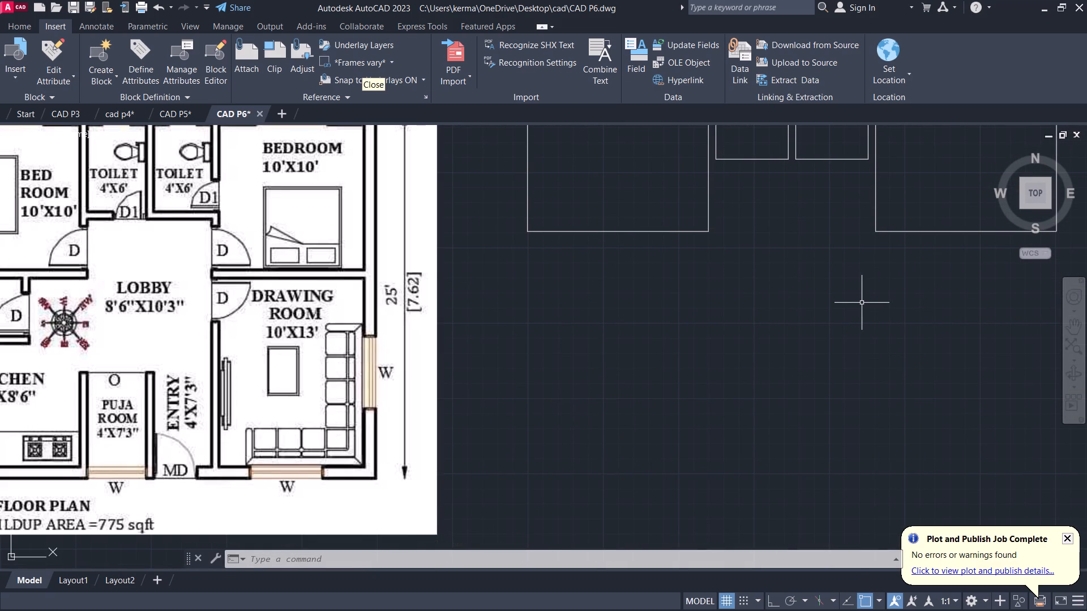
middle_click_drag(860, 299, 836, 305)
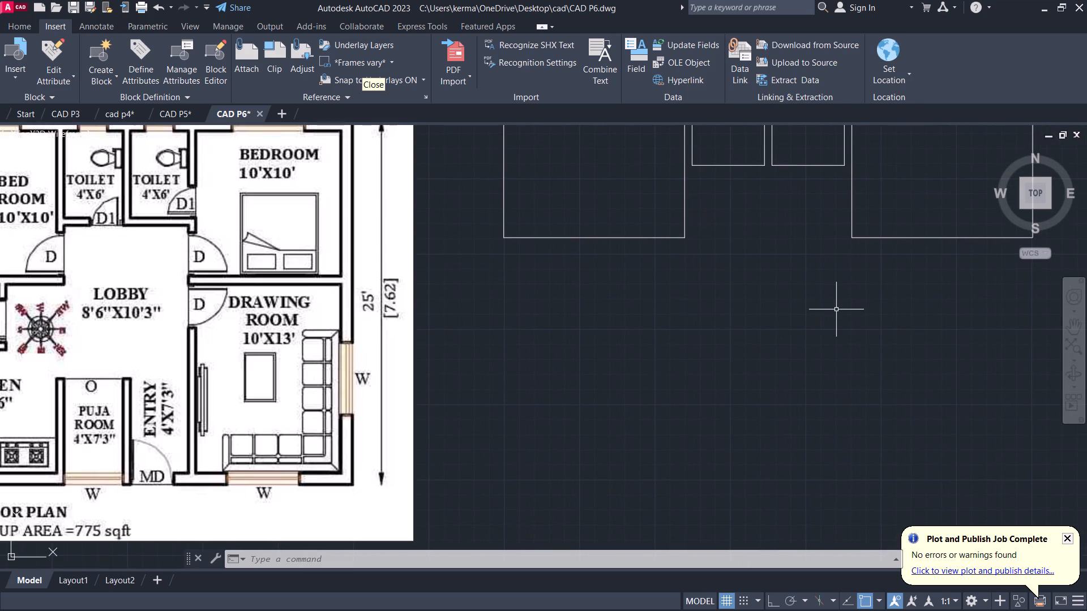
key("l")
key("Return")
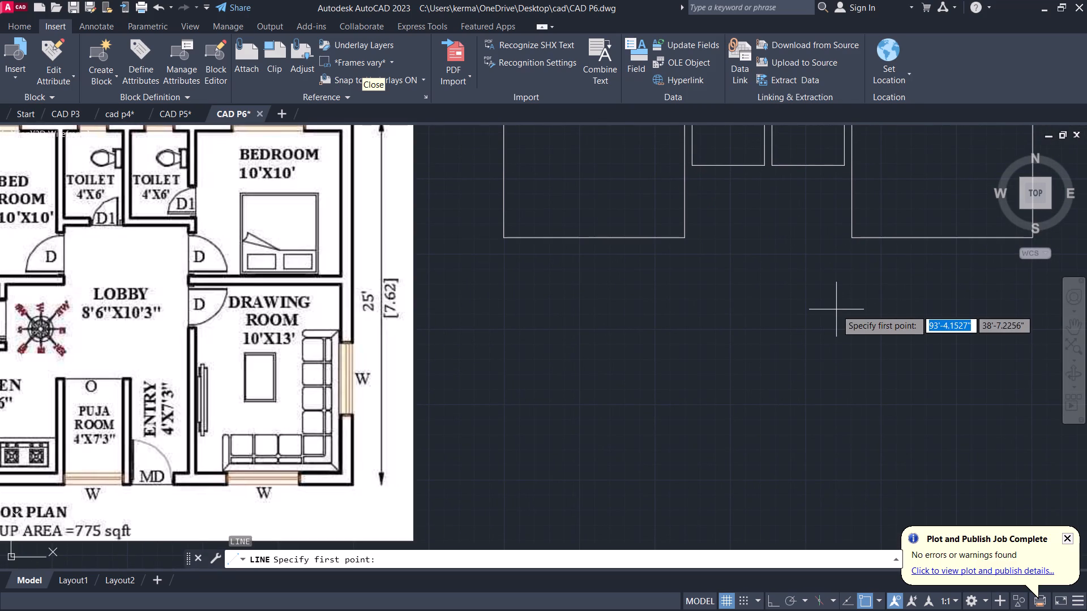
middle_click_drag(990, 238, 909, 260)
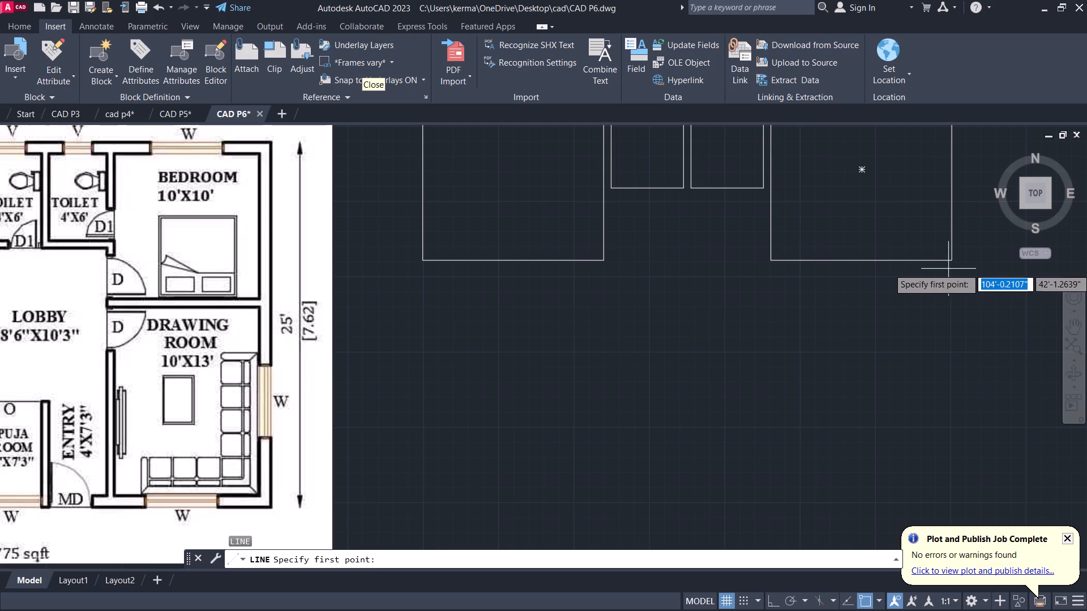
left_click(951, 262)
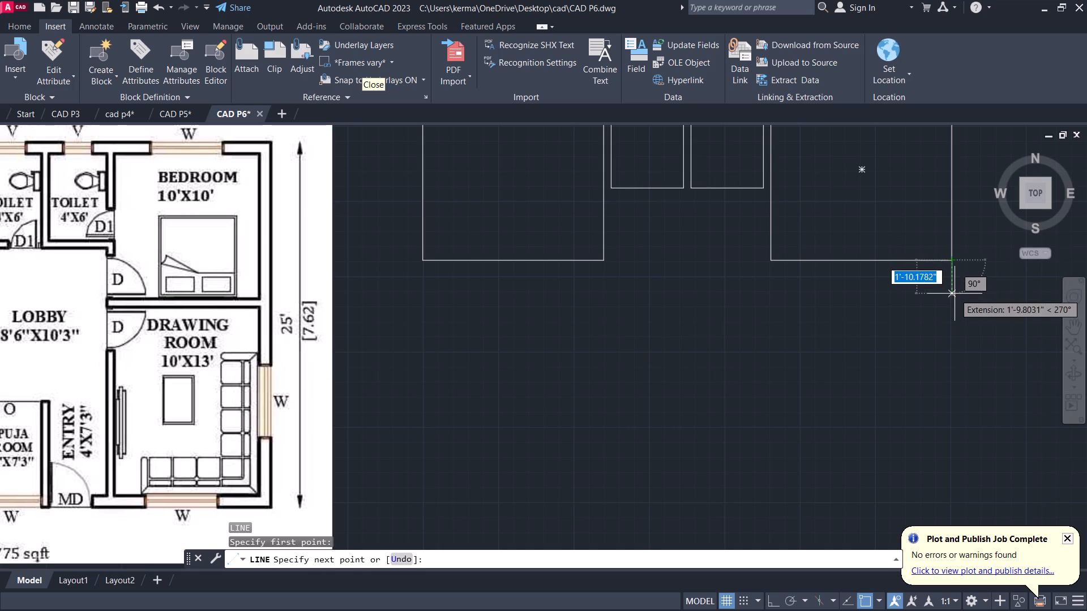
type("5\"")
key("Return")
key("grave")
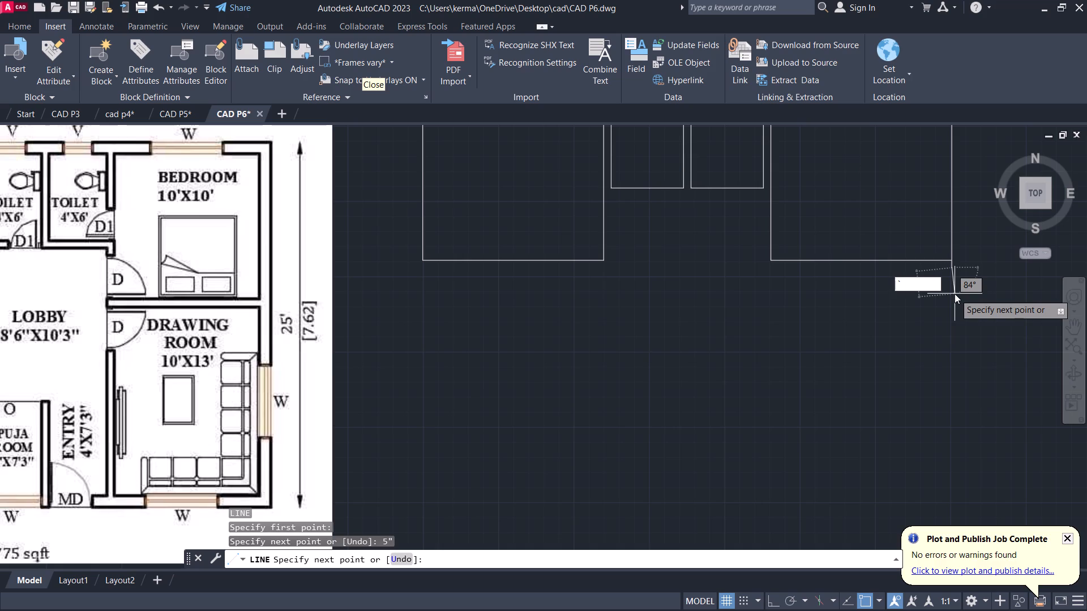
key("BackSpace")
key("Escape")
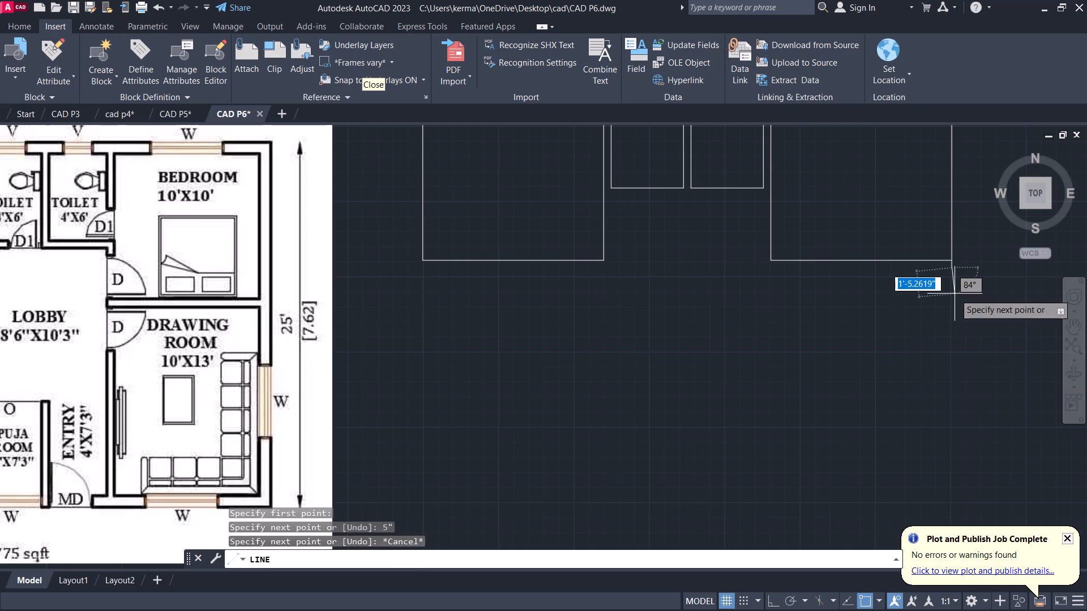
key("Escape")
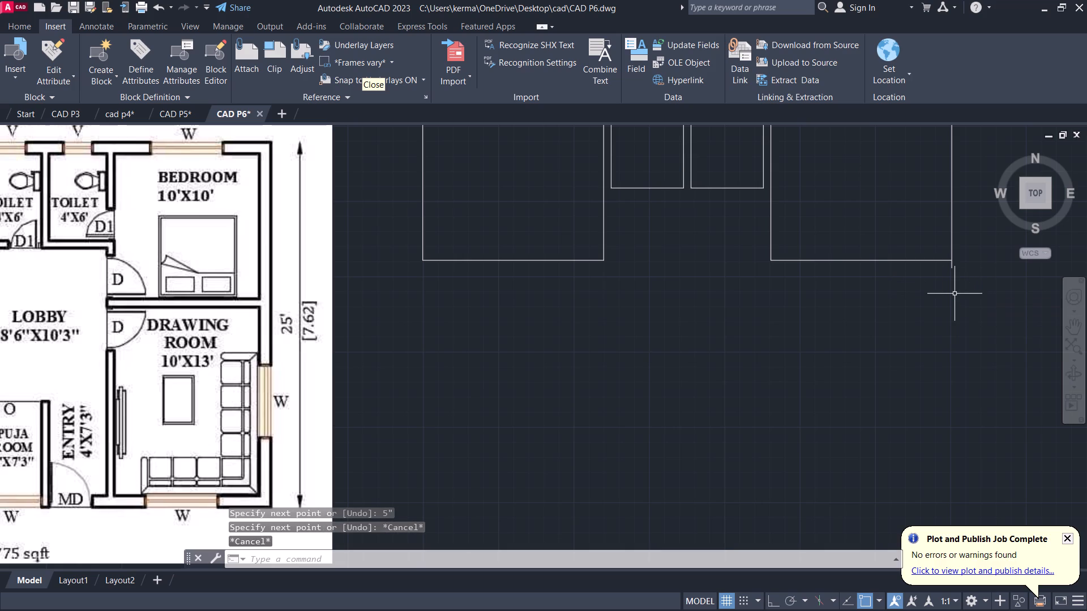
Try to draw the drawing room as a 10' × 13' rectangle below the second bedroom, starting at the free end of the vertical 5" line.
type("REC")
key("Return")
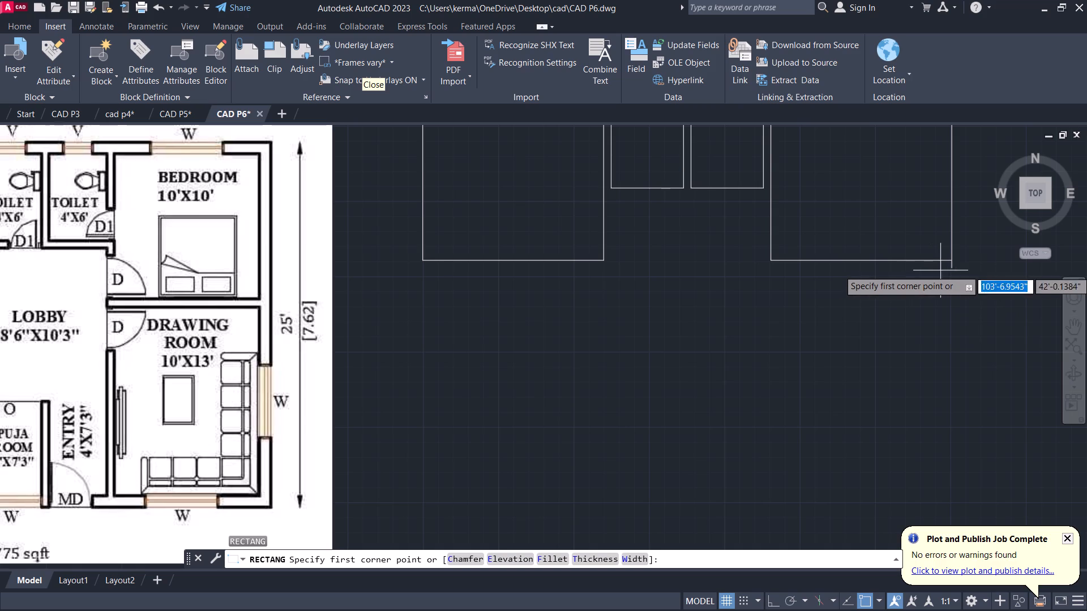
left_click(950, 269)
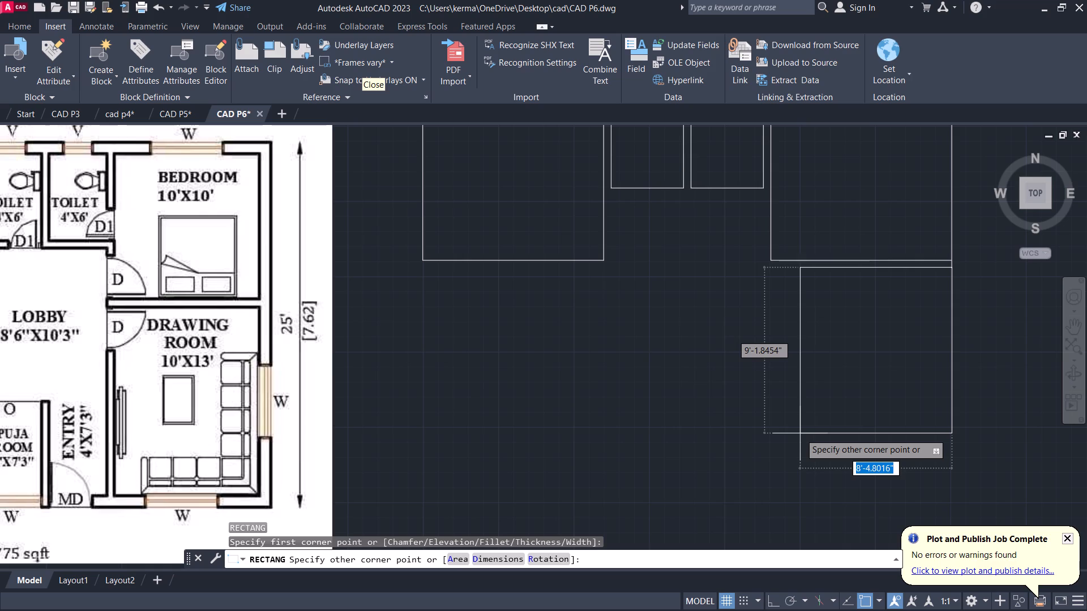
type("10")
key("apostrophe")
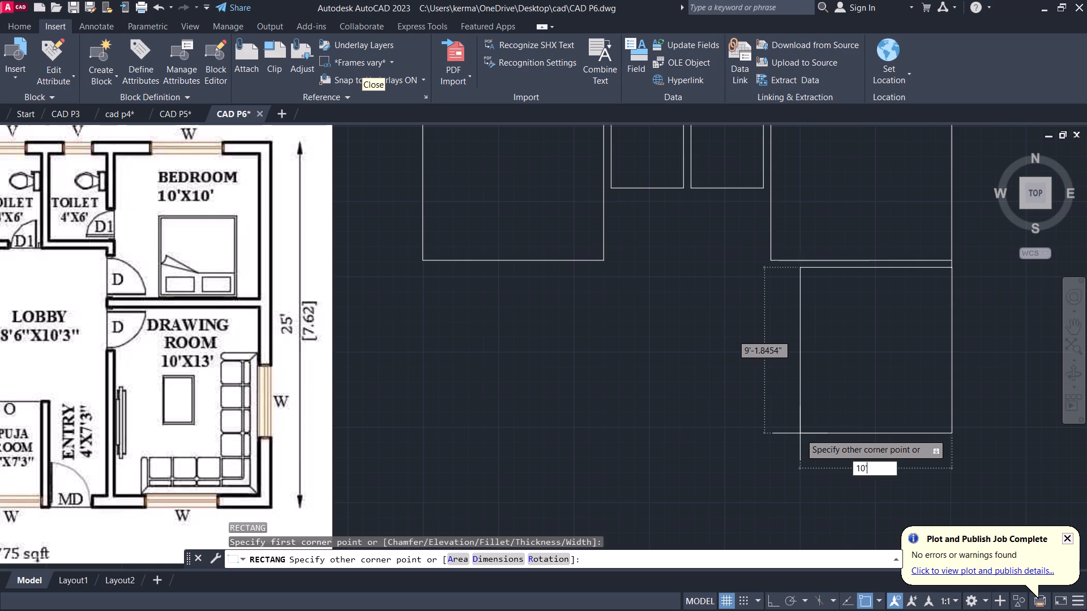
key("Return")
key("1")
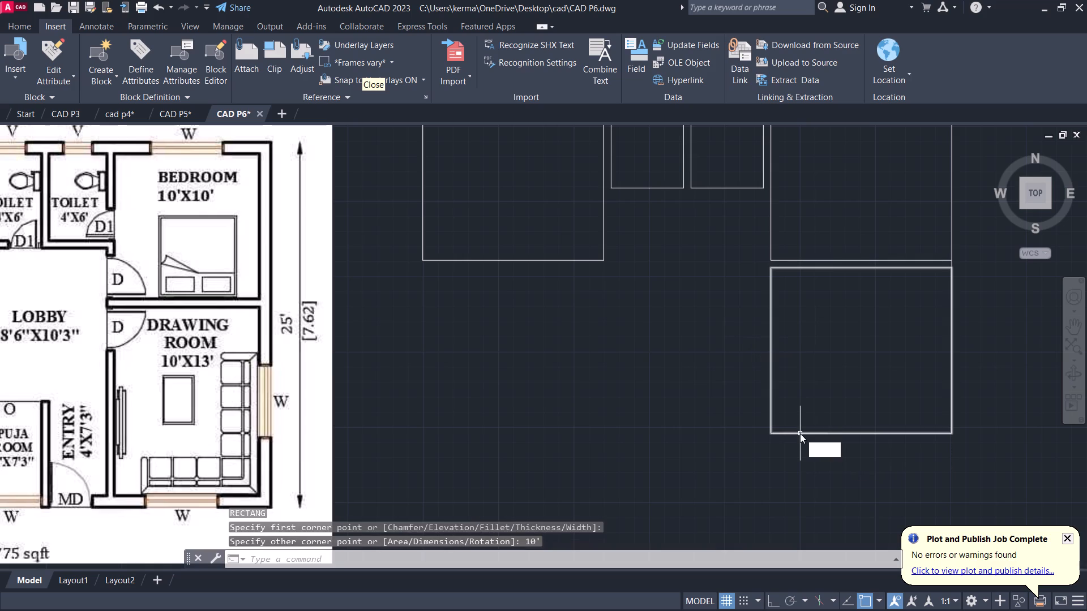
key("3")
key("apostrophe")
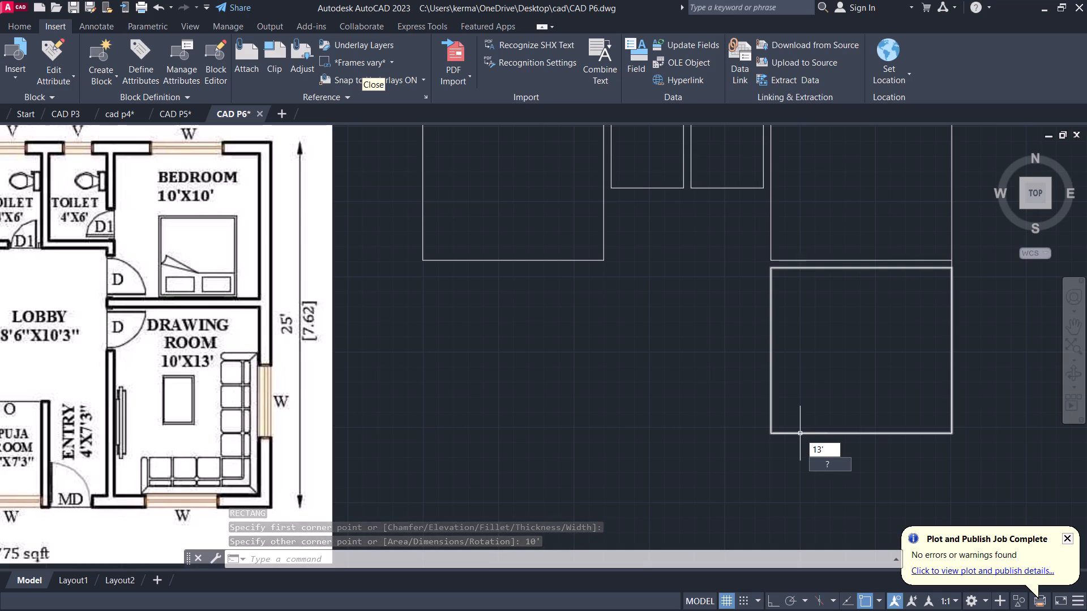
key("Return")
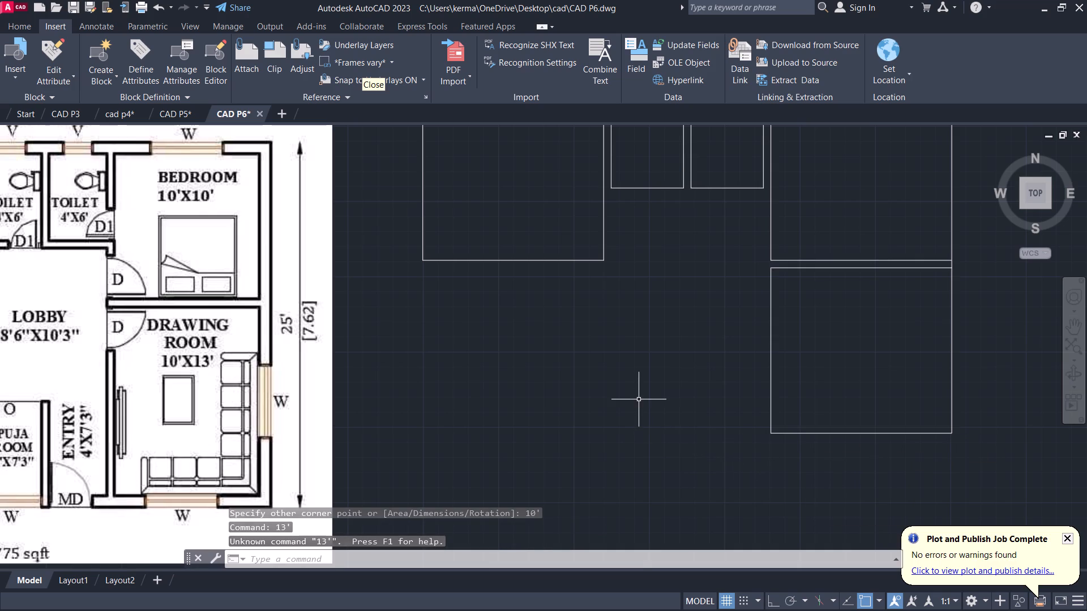
middle_click_drag(639, 399, 728, 394)
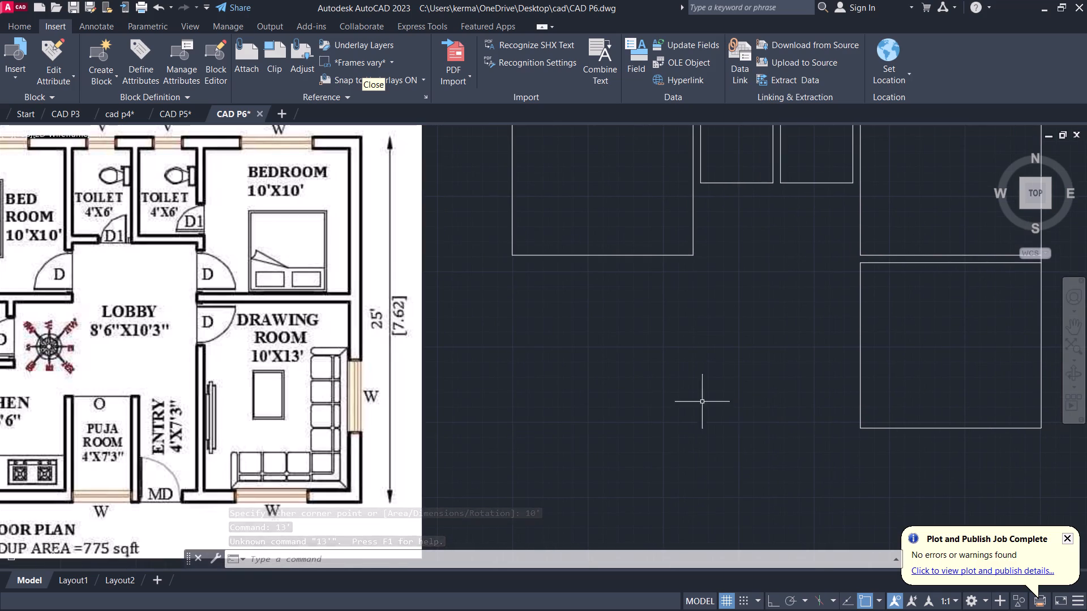
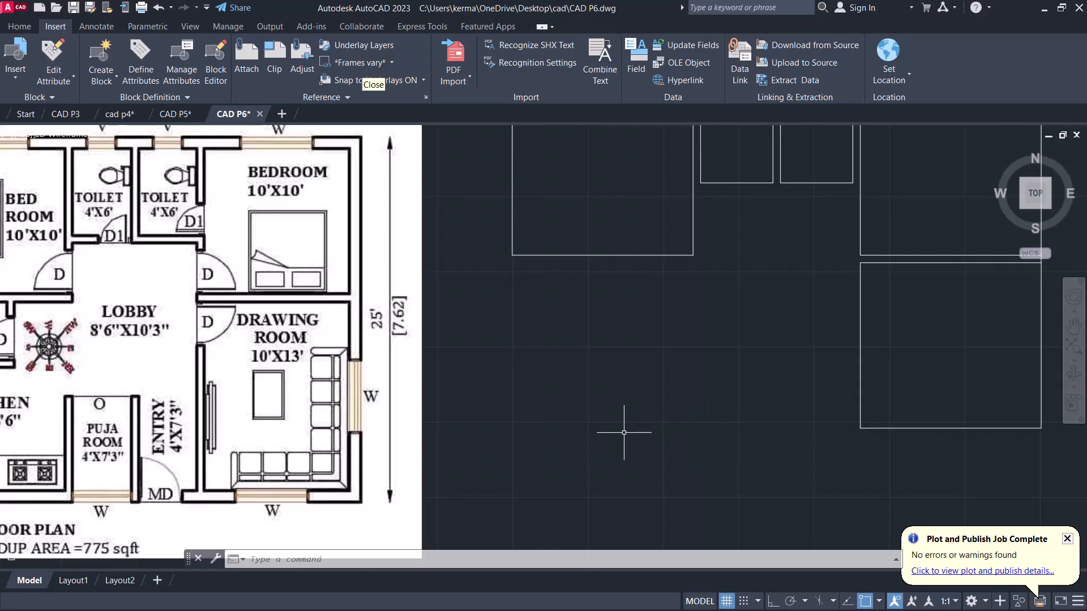
Draw a 5" vertical line downward from the lower-left corner of the first 10' × 10' bedroom rectangle.
middle_click_drag(624, 433, 709, 409)
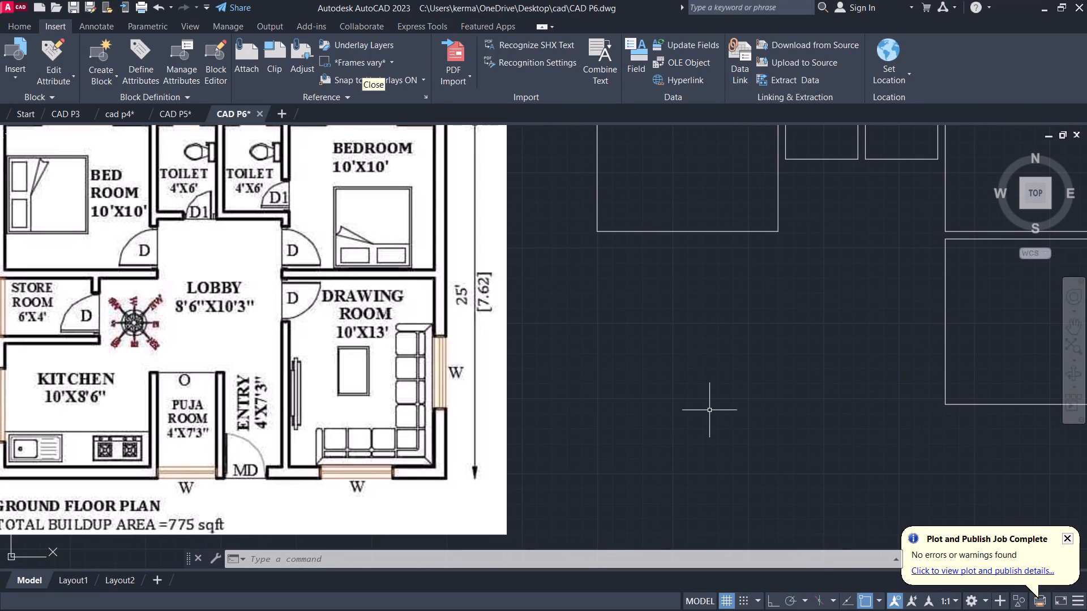
middle_click_drag(709, 410, 754, 410)
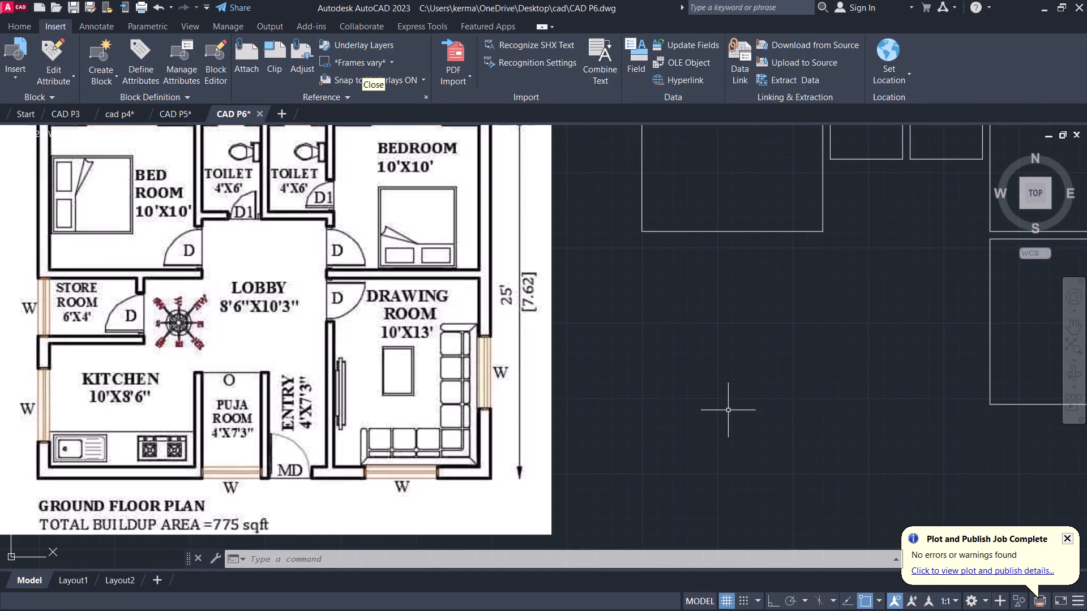
type("RE")
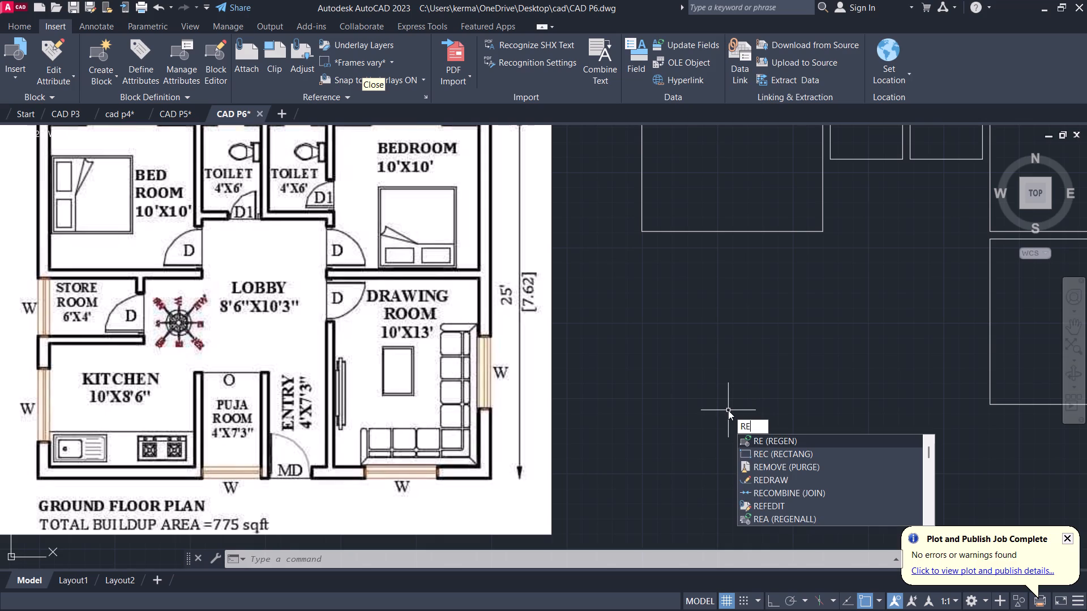
key("BackSpace")
key("BackSpace")
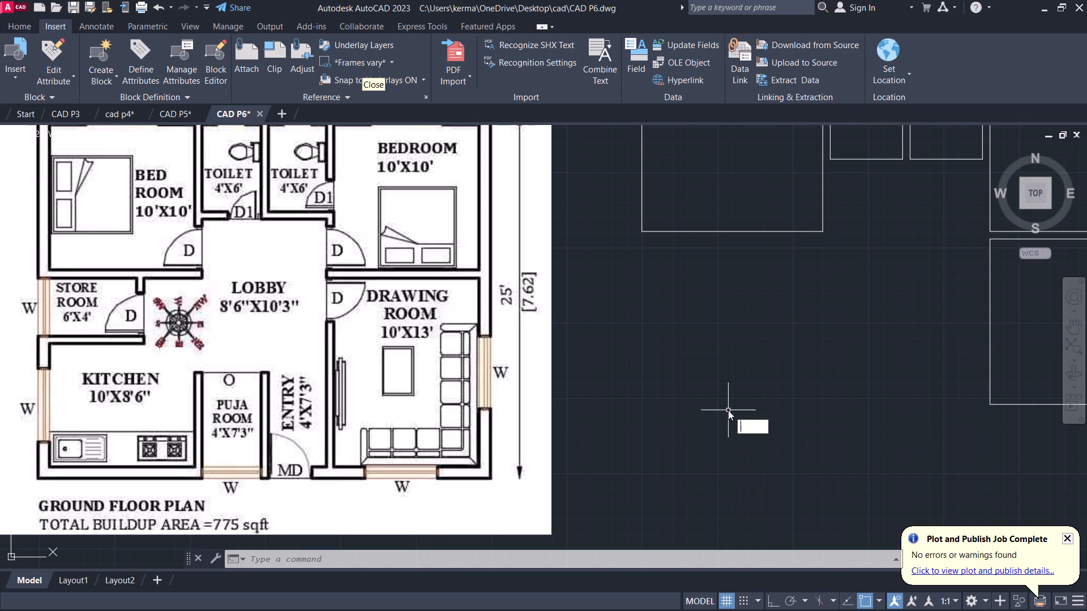
key("l")
key("Return")
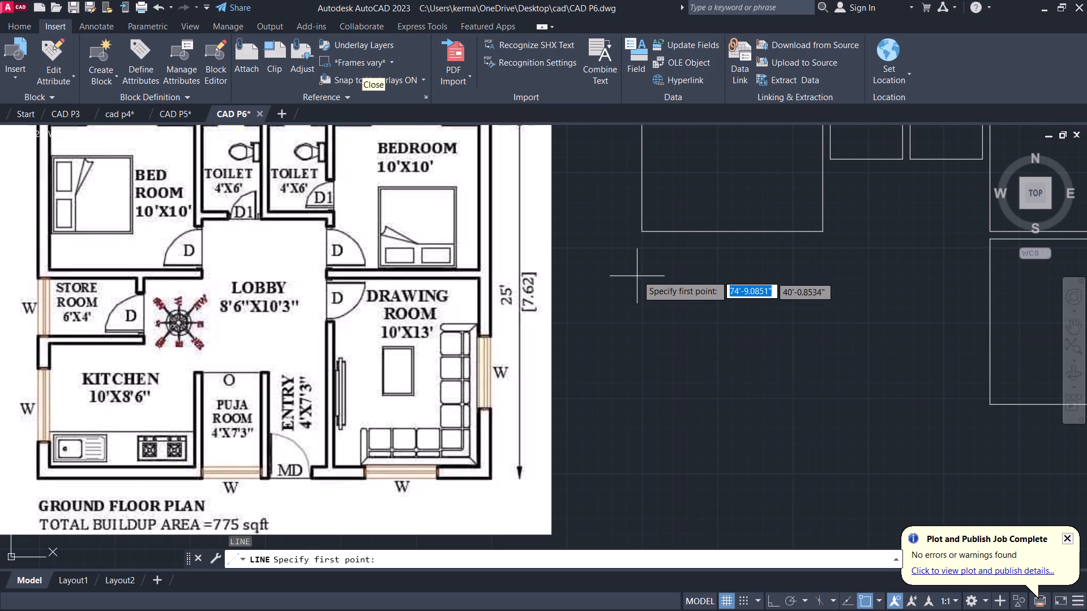
left_click(644, 232)
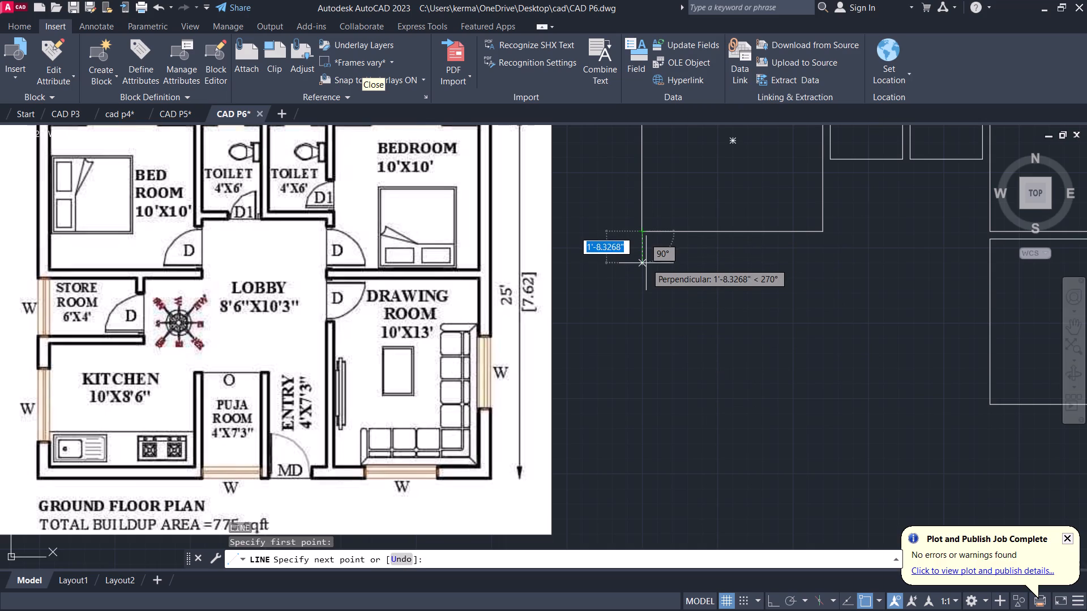
type("5\"")
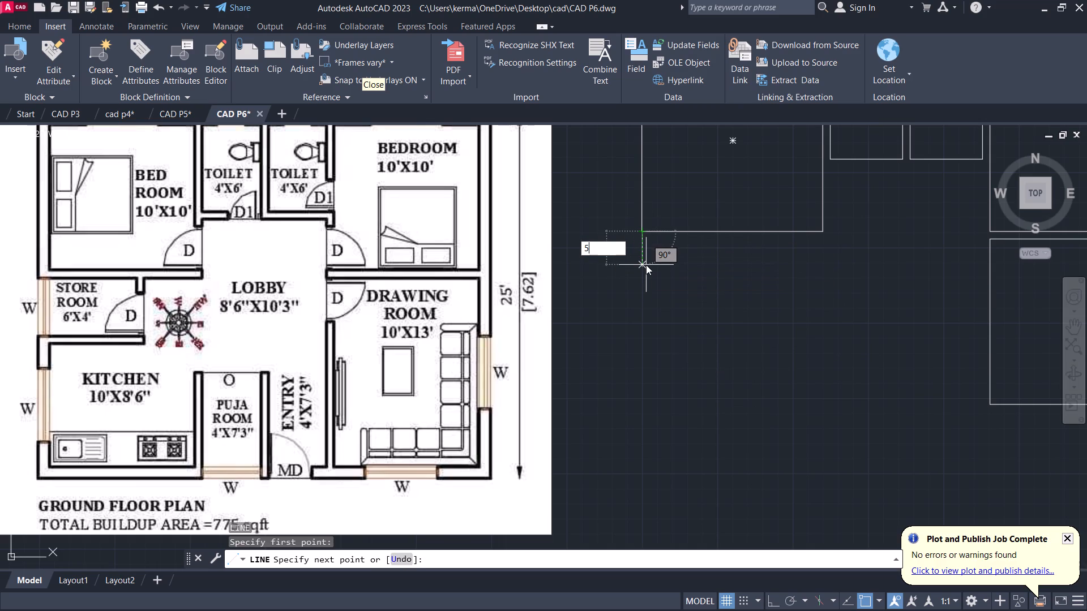
key("Return")
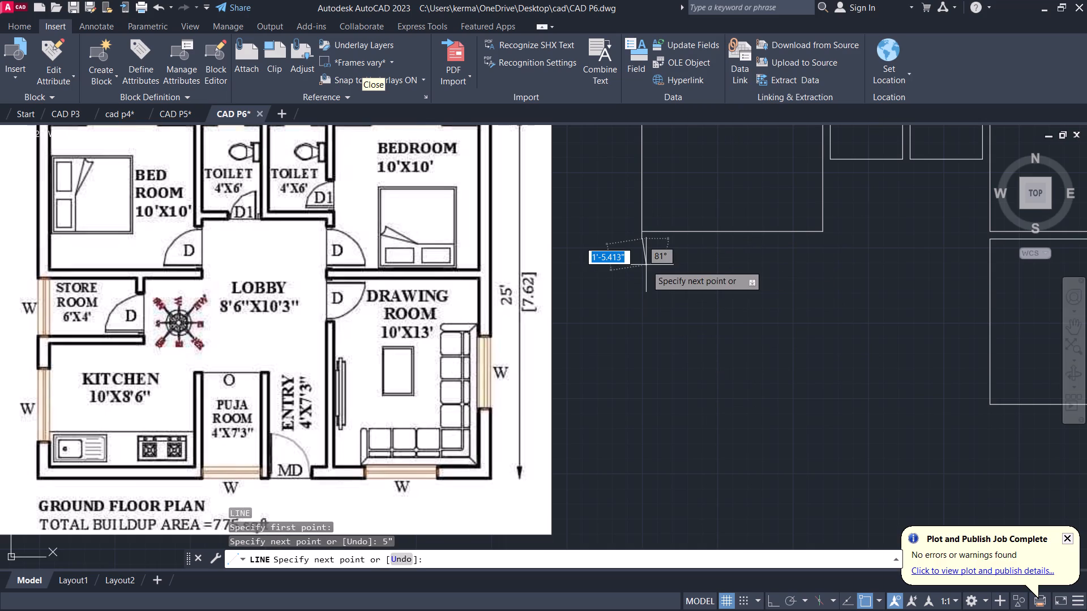
key("Escape")
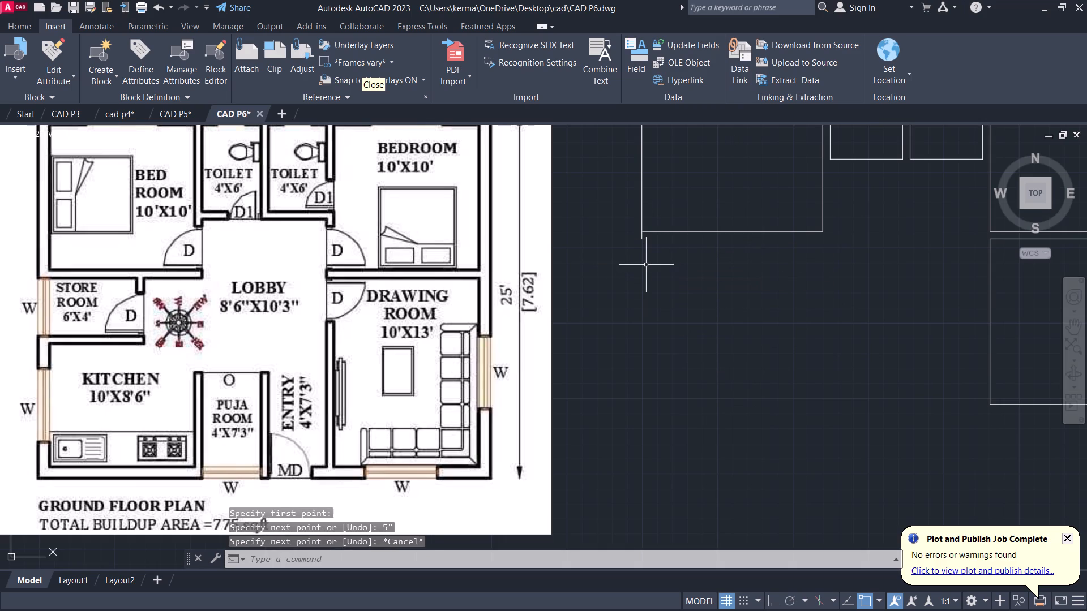
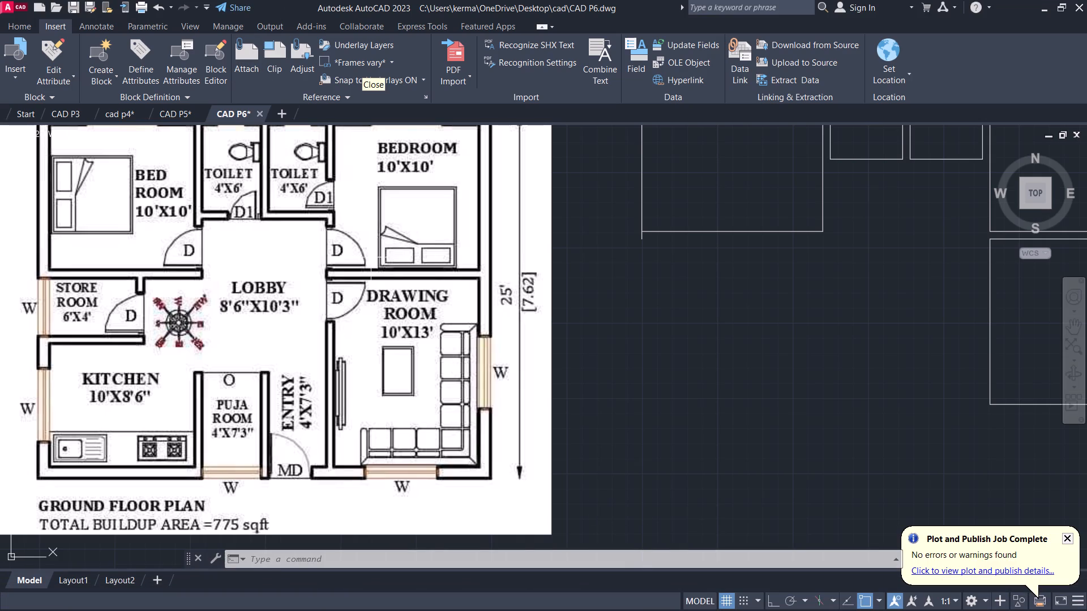
Examine the short wall-offset line at the first bedroom's lower-left corner against the reference floor plan.
scroll(670, 347, "up", 7)
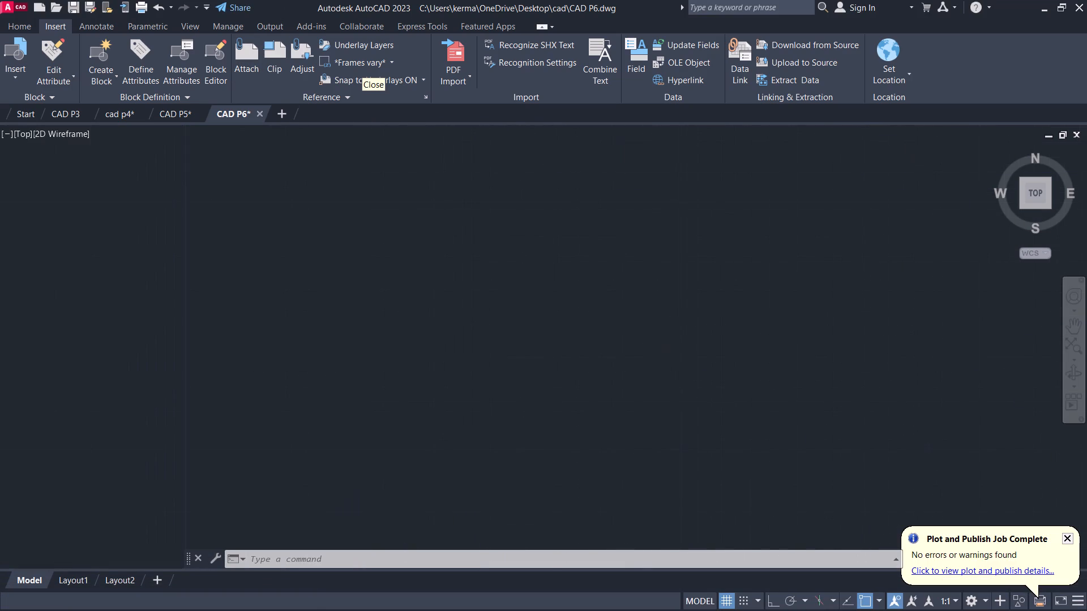
scroll(669, 345, "down", 6)
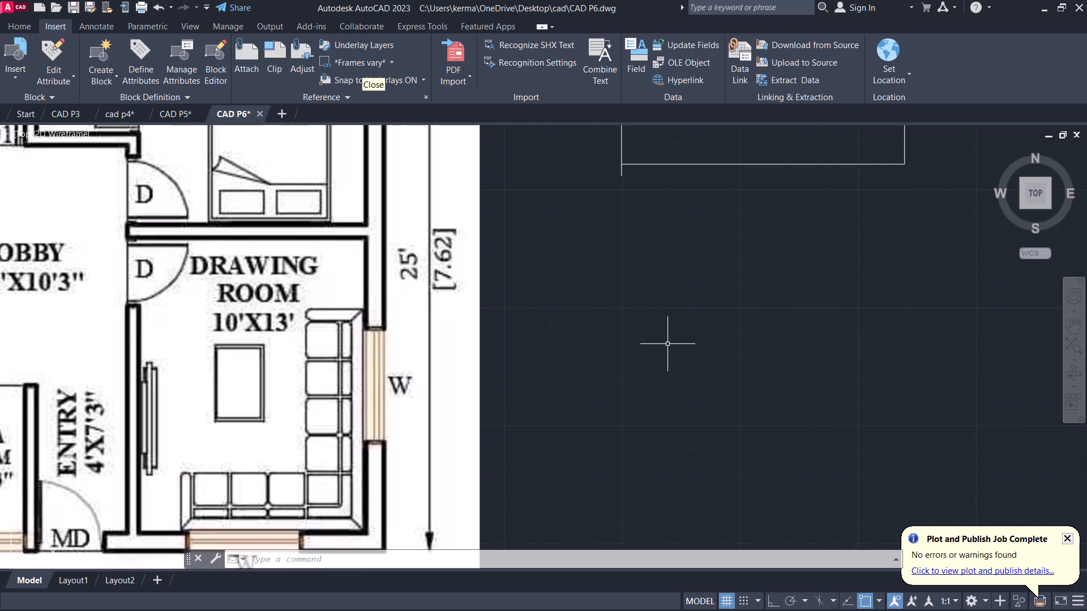
middle_click_drag(667, 341, 628, 425)
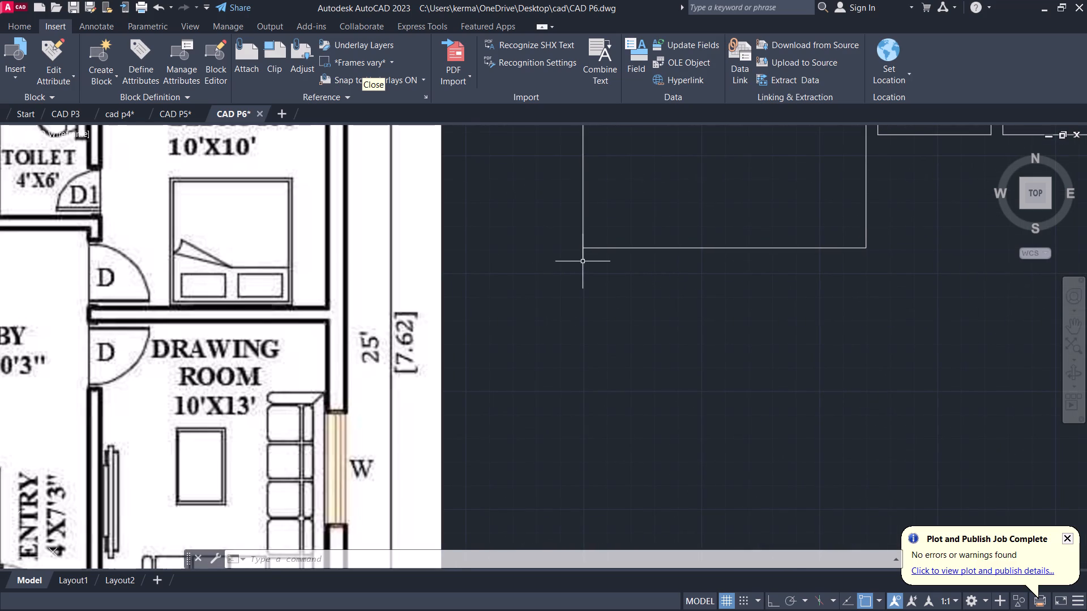
scroll(579, 266, "up", 1)
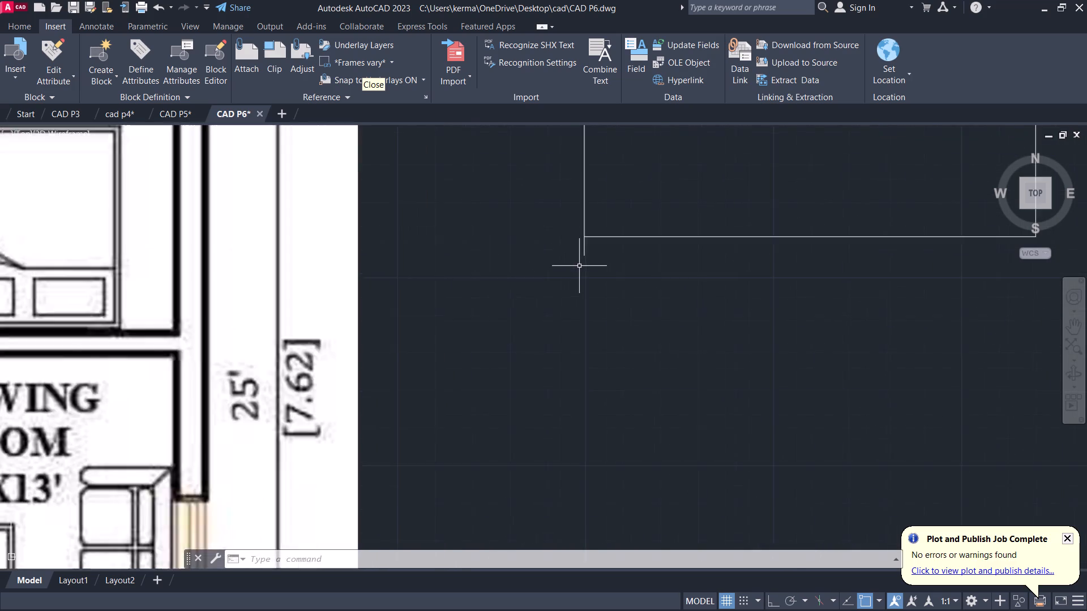
scroll(579, 266, "up", 2)
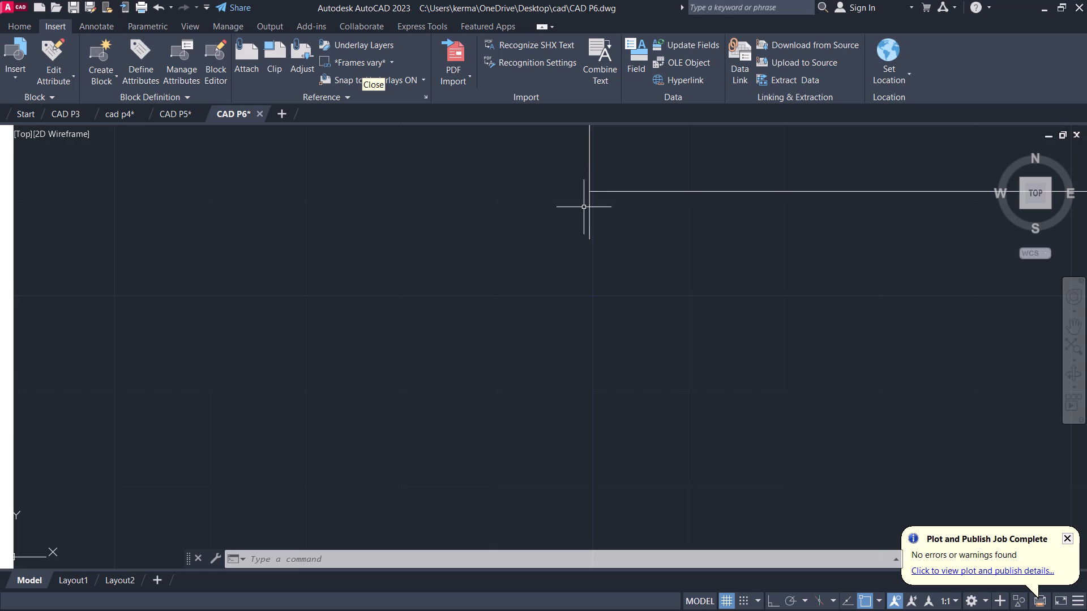
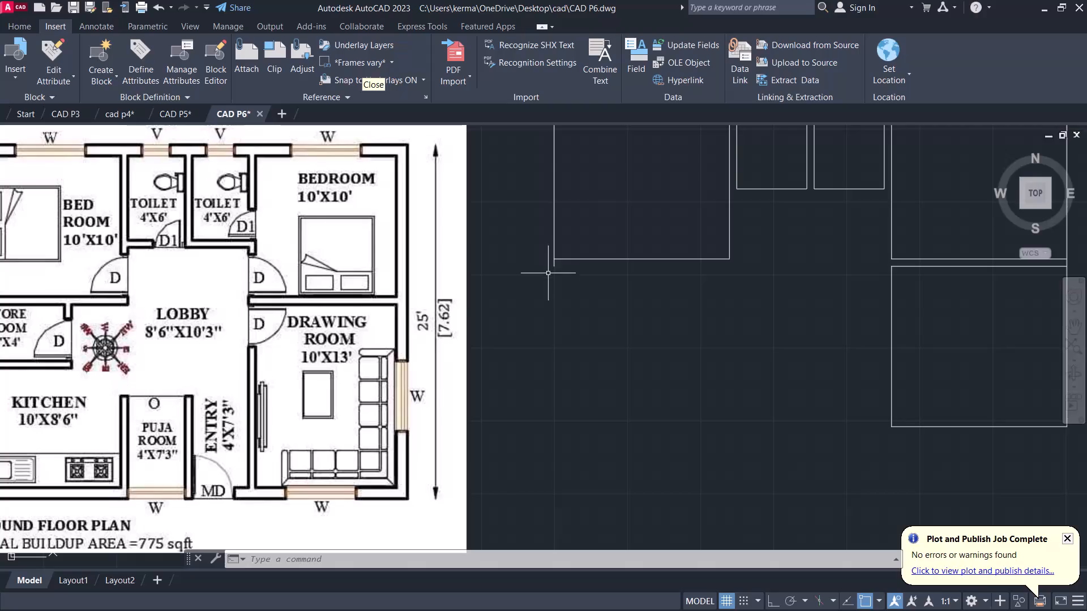
Draw the 6' × 4' store room rectangle below the first bedroom, starting at the lower end of the short wall-offset line.
scroll(549, 285, "down", 1)
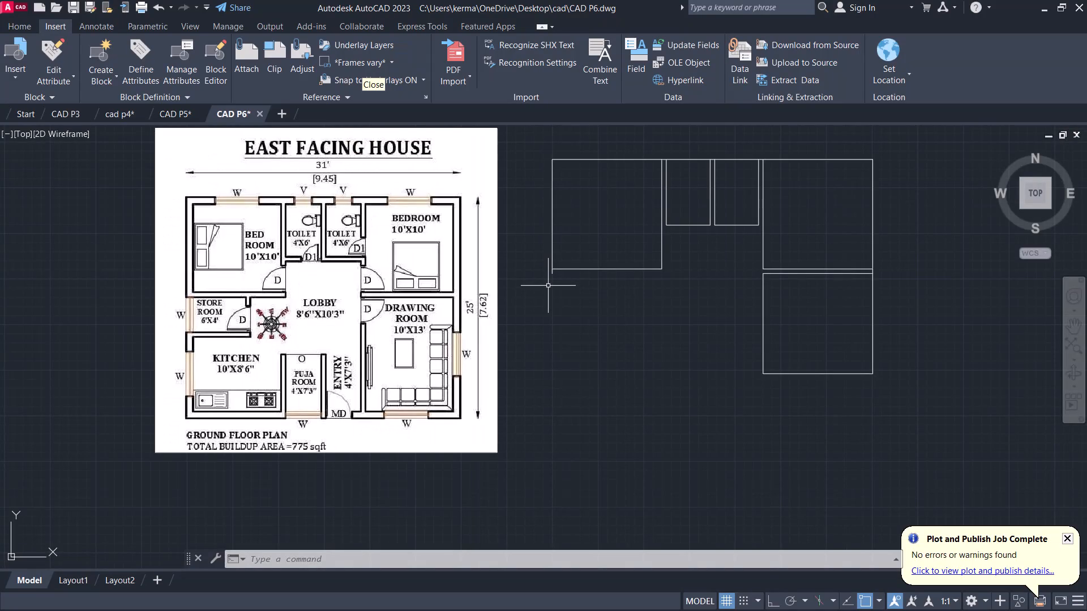
type("REC")
key("Return")
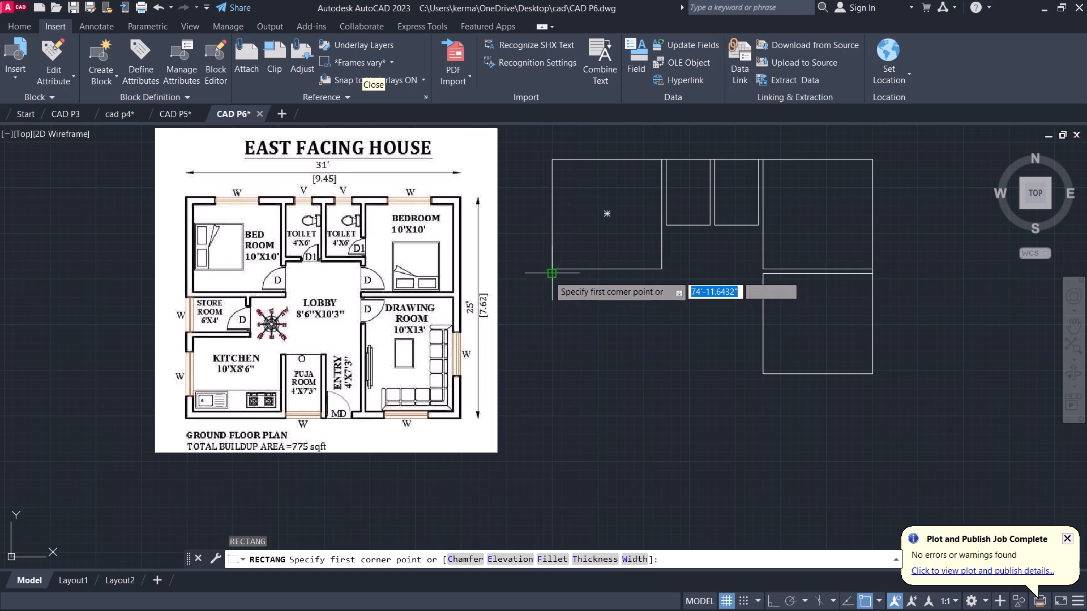
left_click(547, 276)
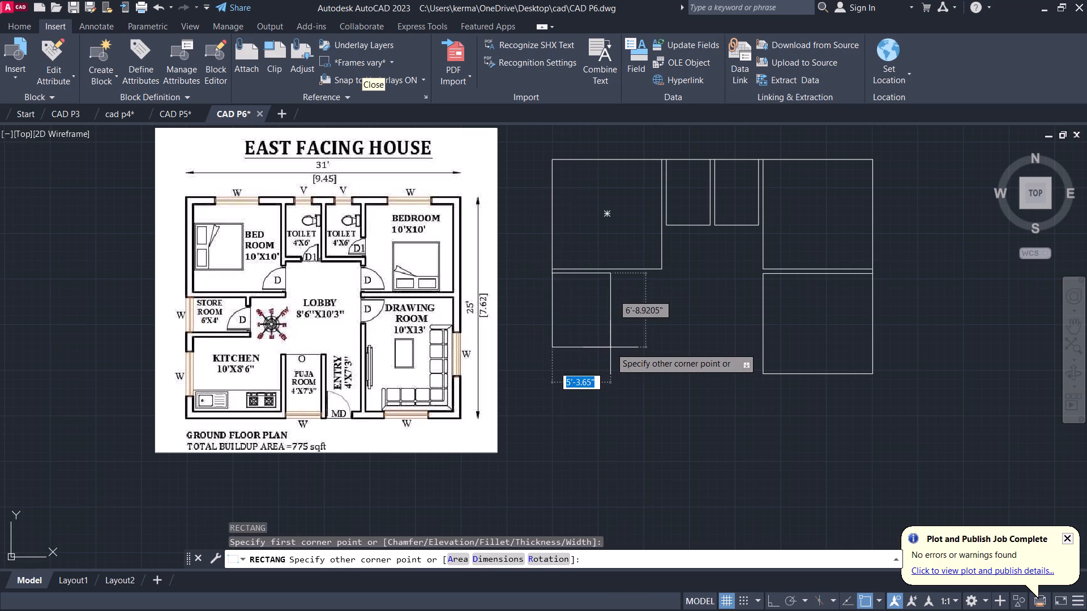
key("d")
key("Return")
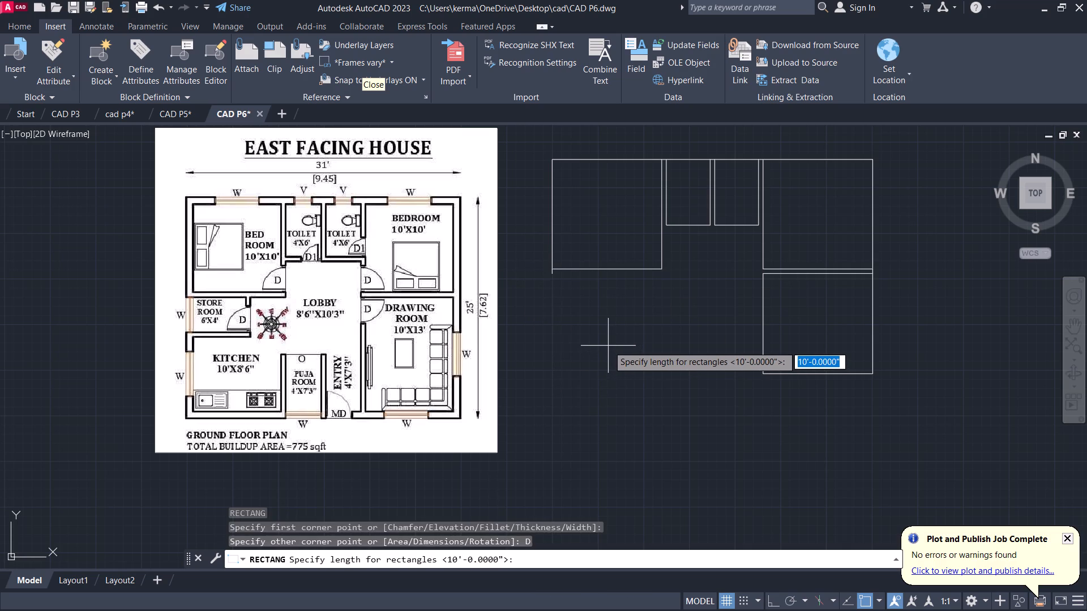
type("6'")
key("Return")
type("4'")
key("Return")
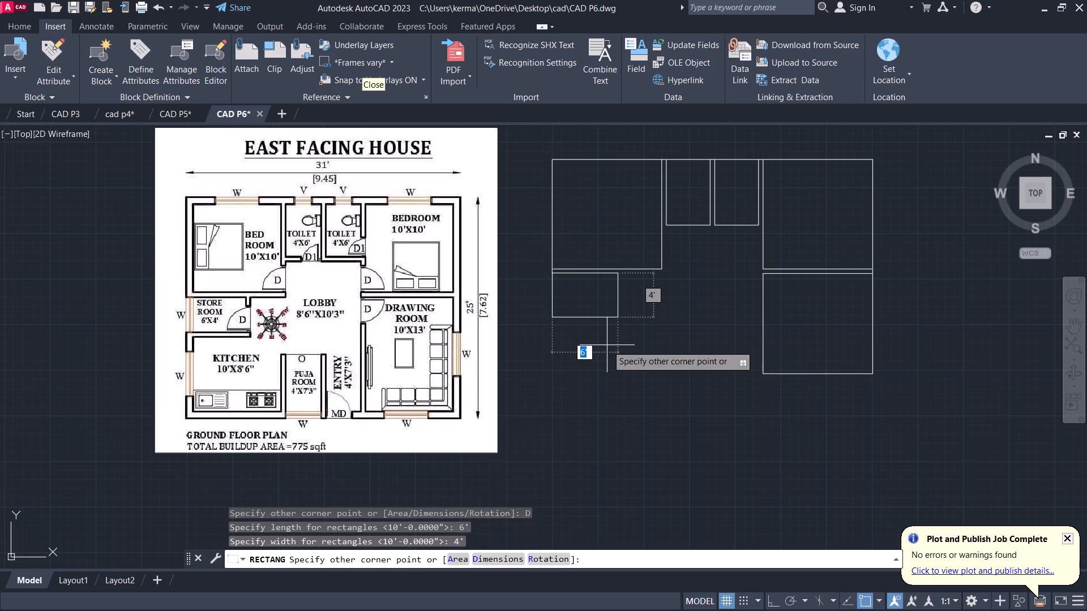
left_click(606, 345)
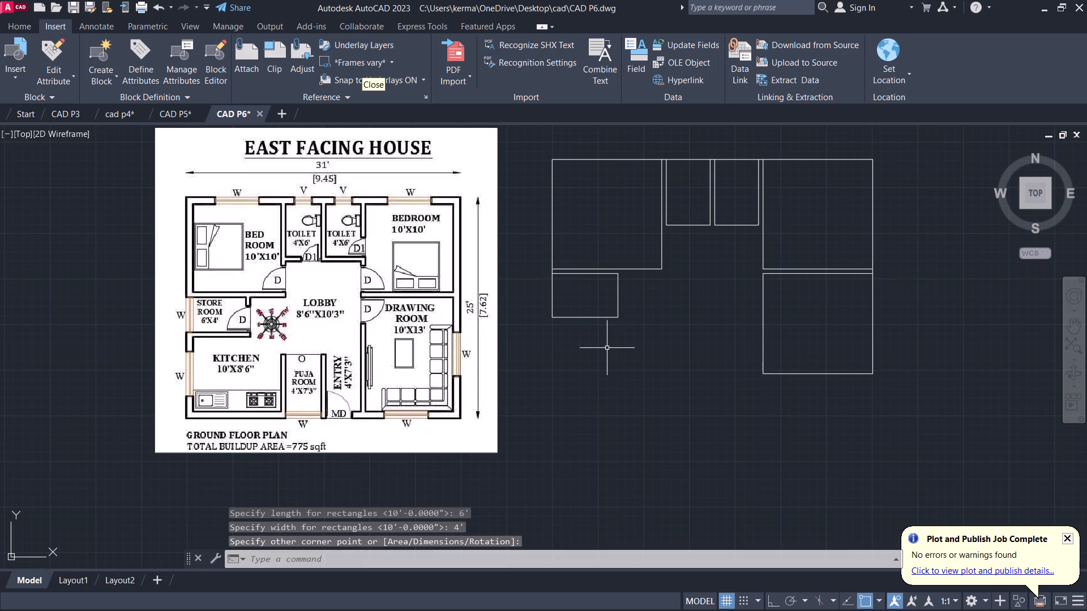
Draw a 5" vertical wall-offset line straight down from the store room's lower-left corner.
key("l")
key("Return")
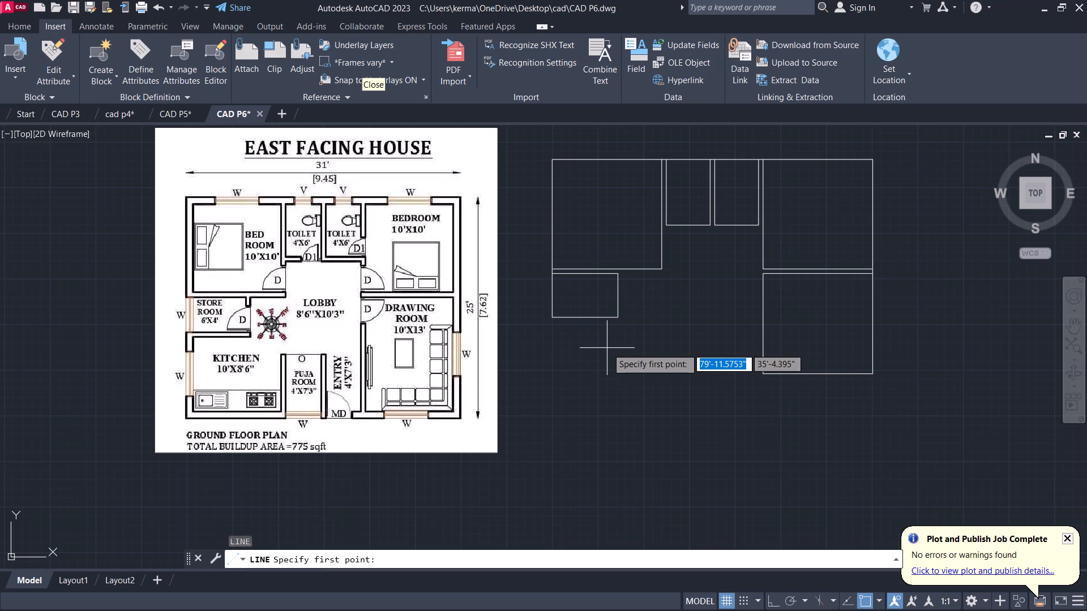
left_click(547, 316)
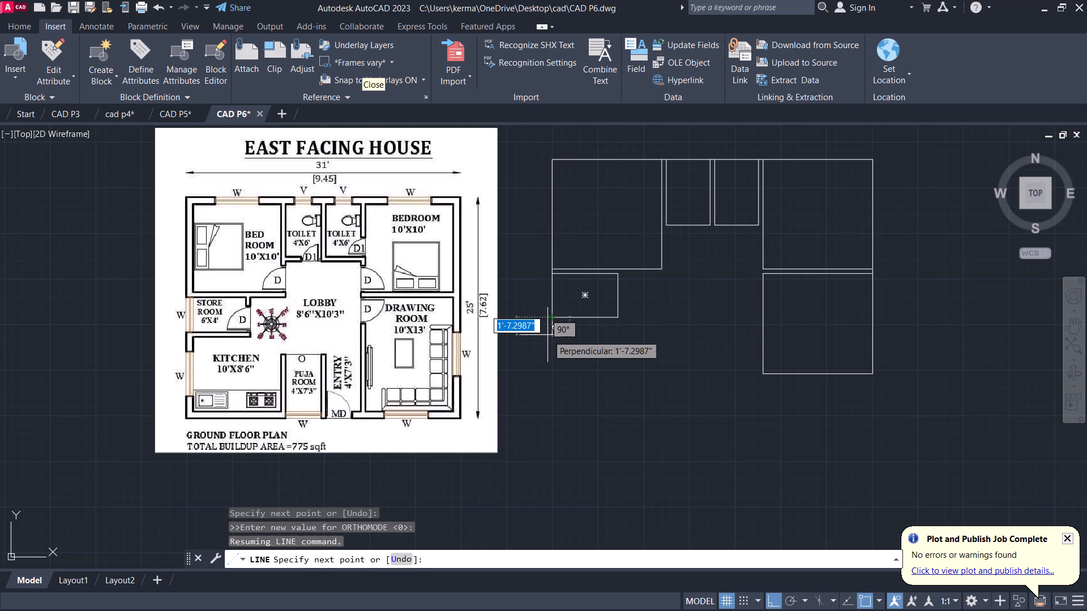
key("shift+l")
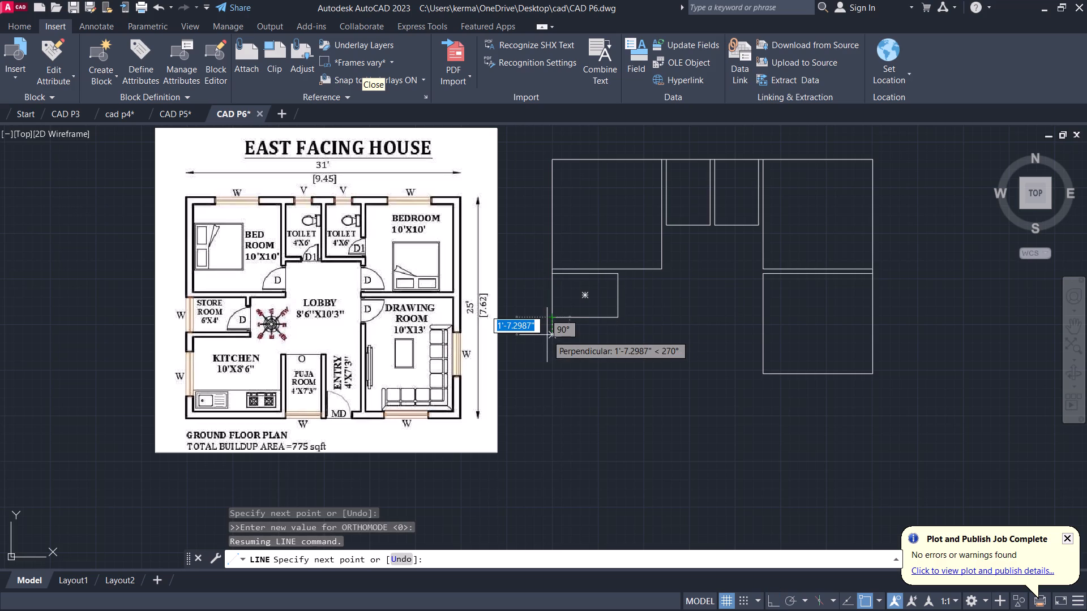
key("5")
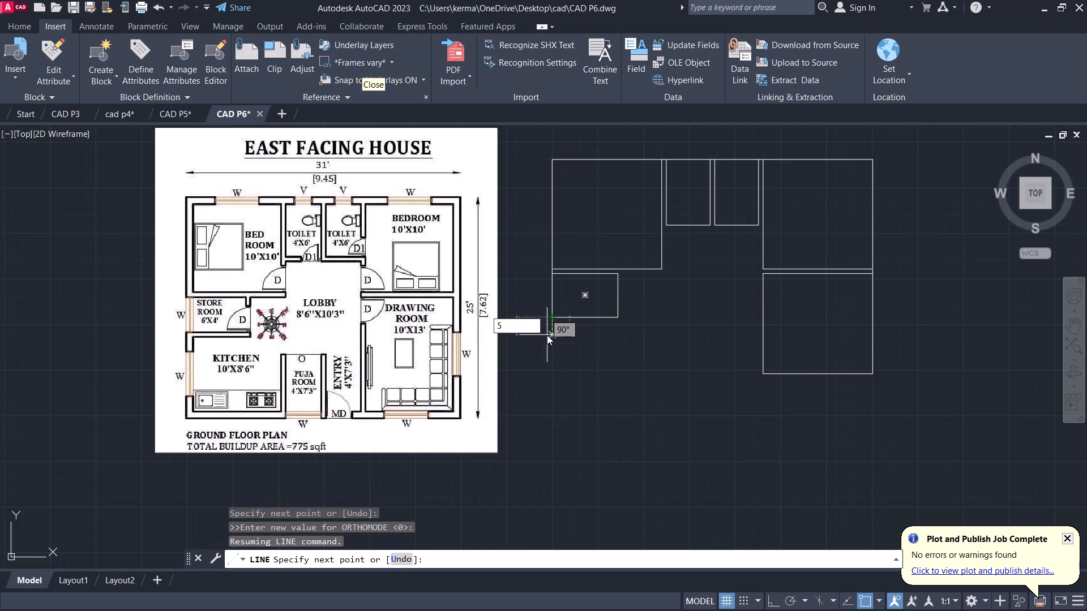
key("shift+quotedbl")
key("Return")
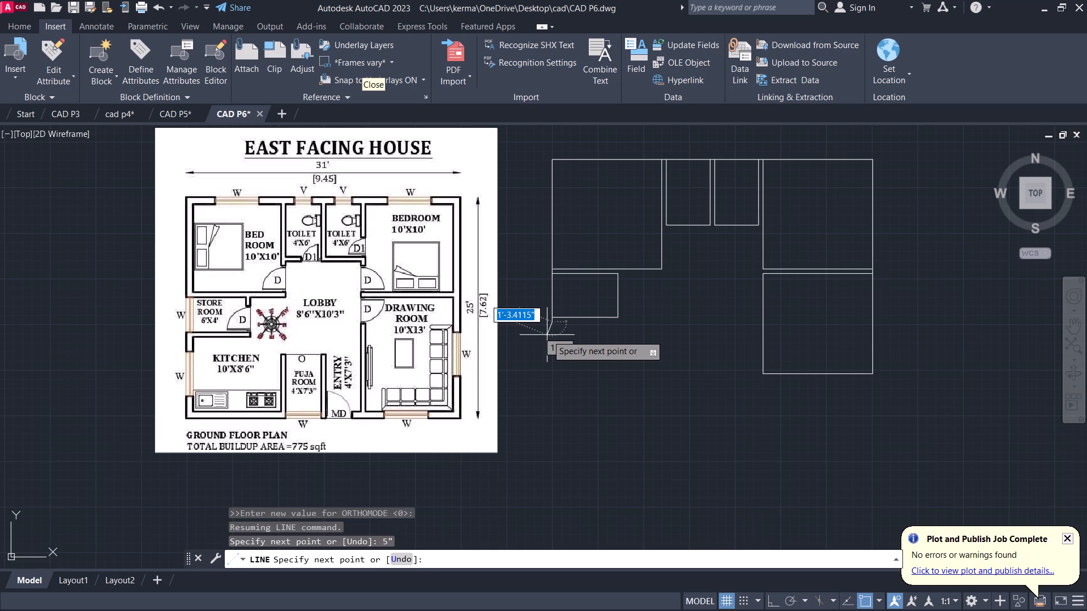
key("Return")
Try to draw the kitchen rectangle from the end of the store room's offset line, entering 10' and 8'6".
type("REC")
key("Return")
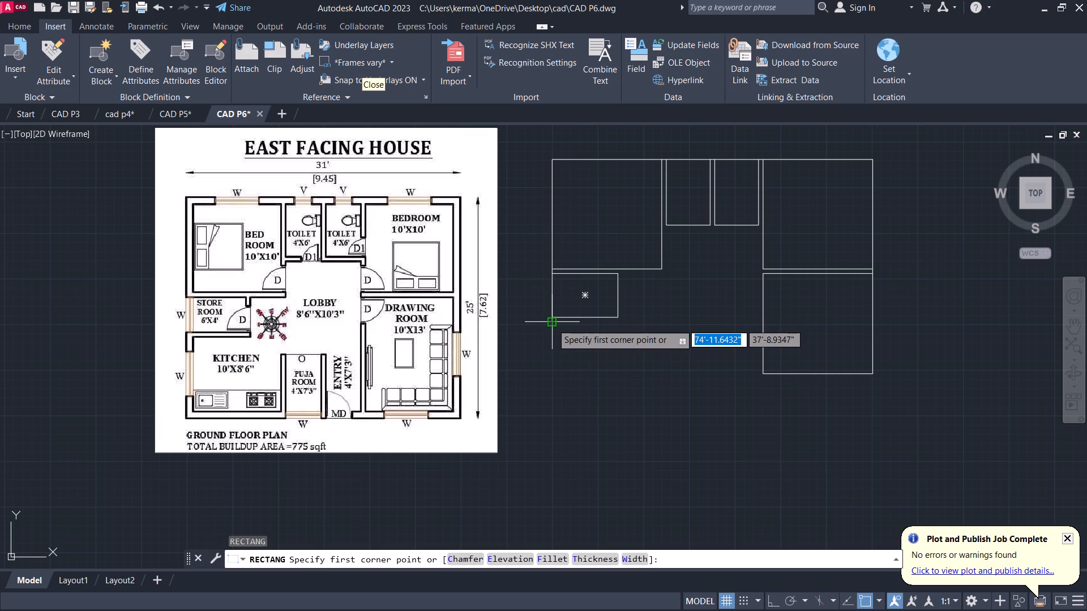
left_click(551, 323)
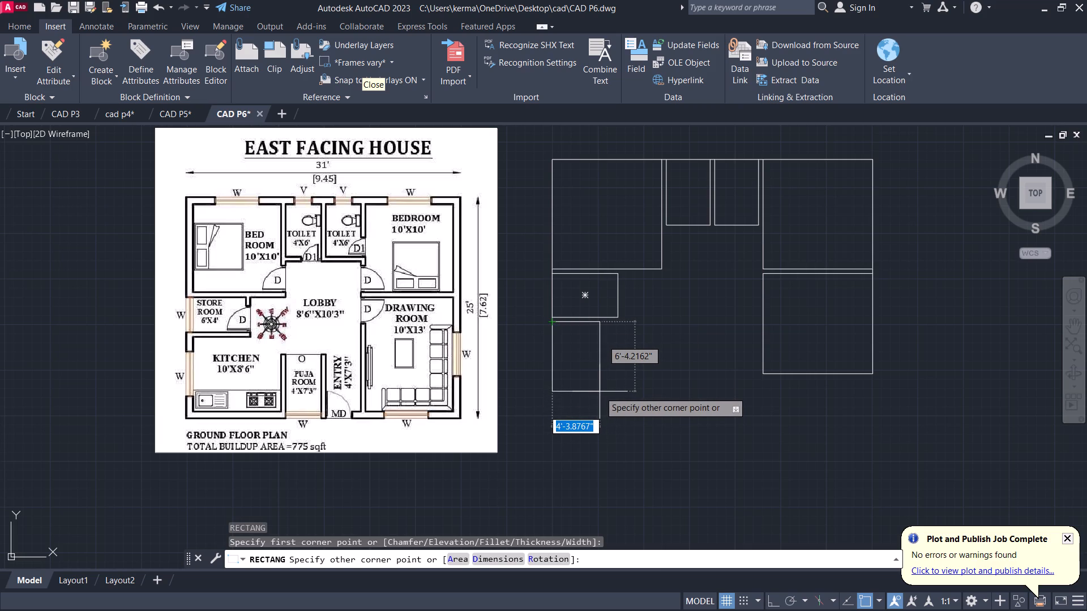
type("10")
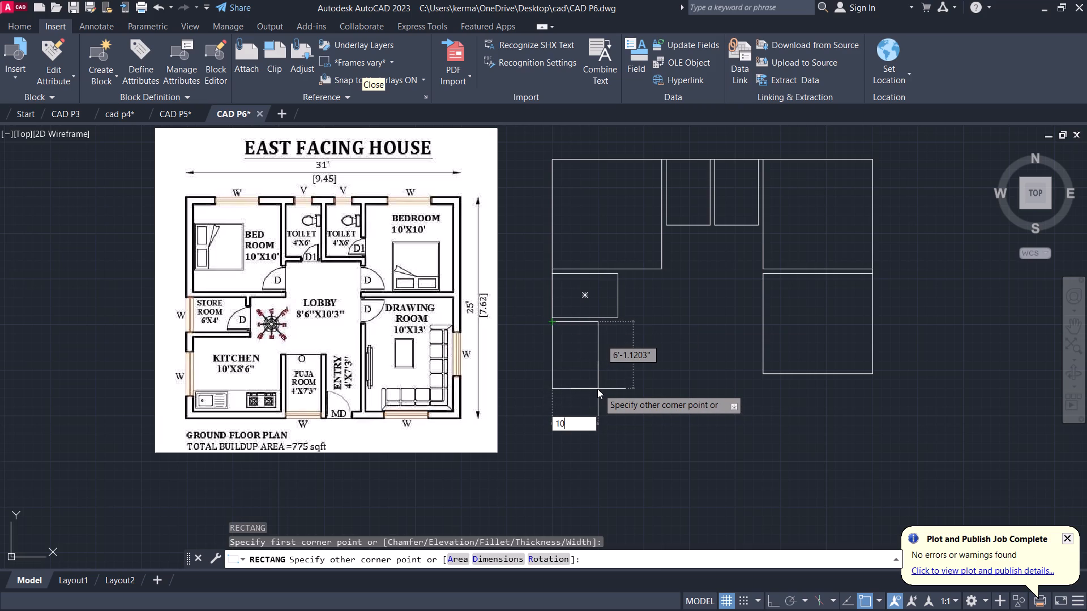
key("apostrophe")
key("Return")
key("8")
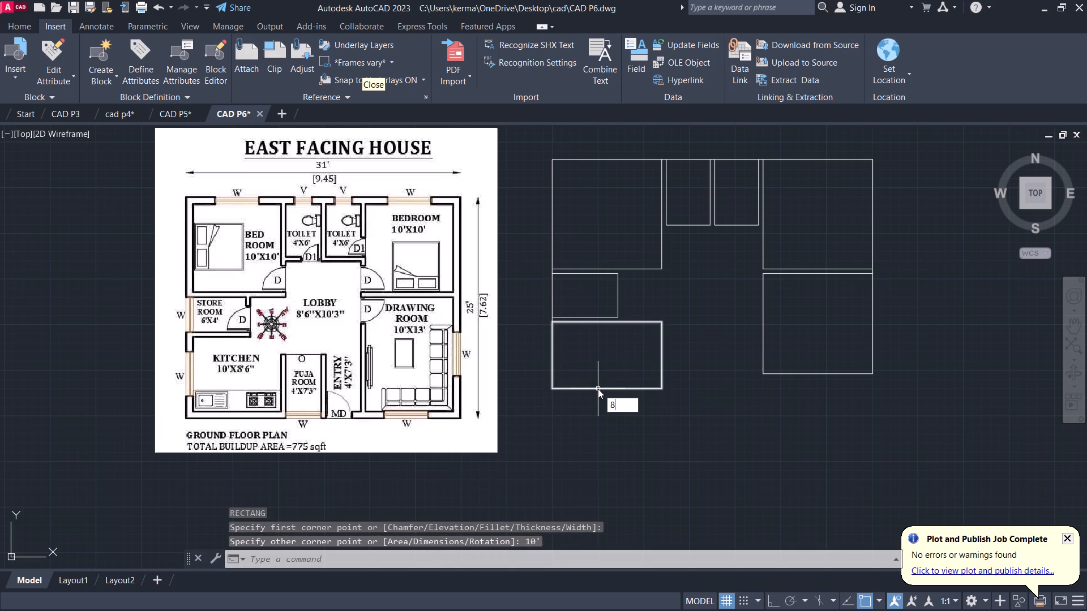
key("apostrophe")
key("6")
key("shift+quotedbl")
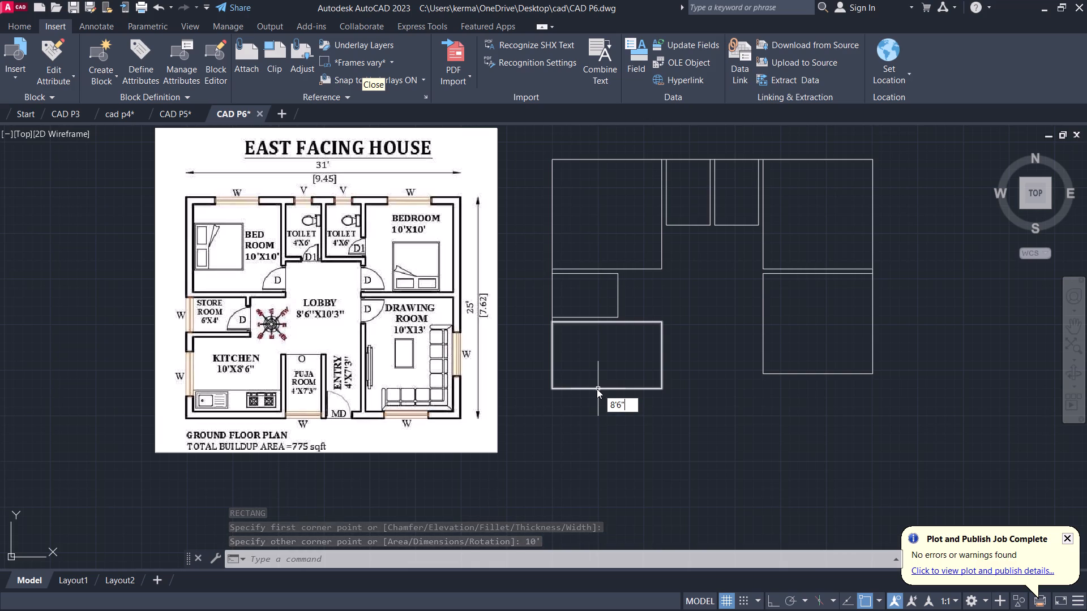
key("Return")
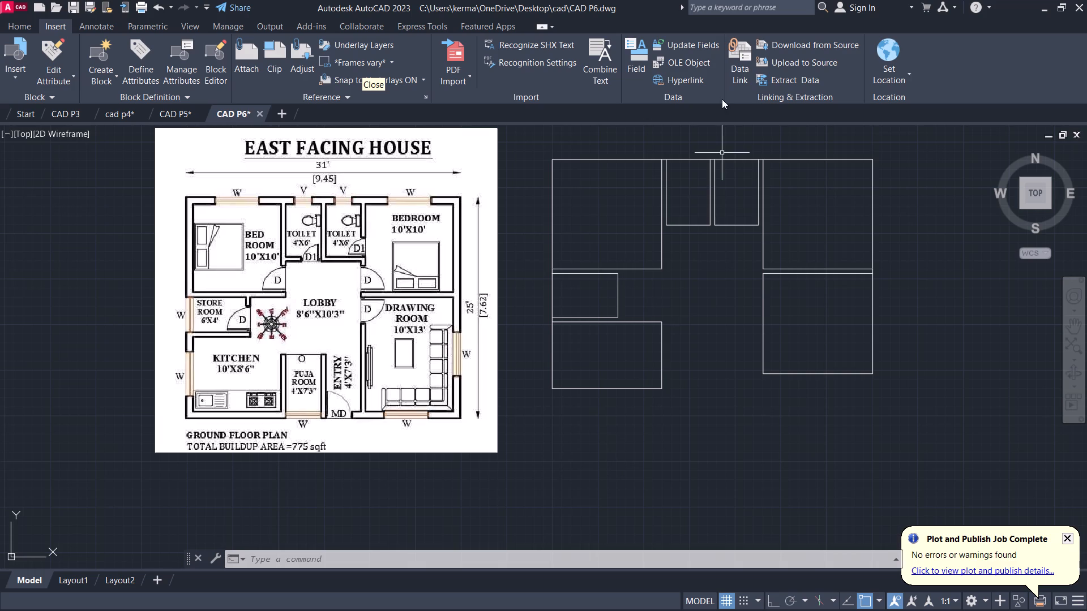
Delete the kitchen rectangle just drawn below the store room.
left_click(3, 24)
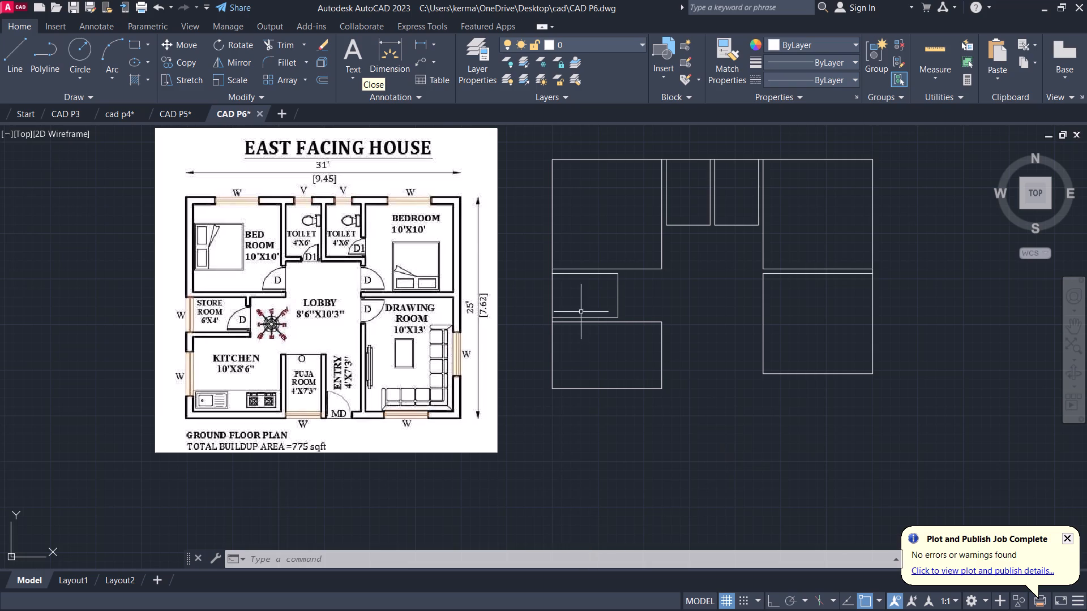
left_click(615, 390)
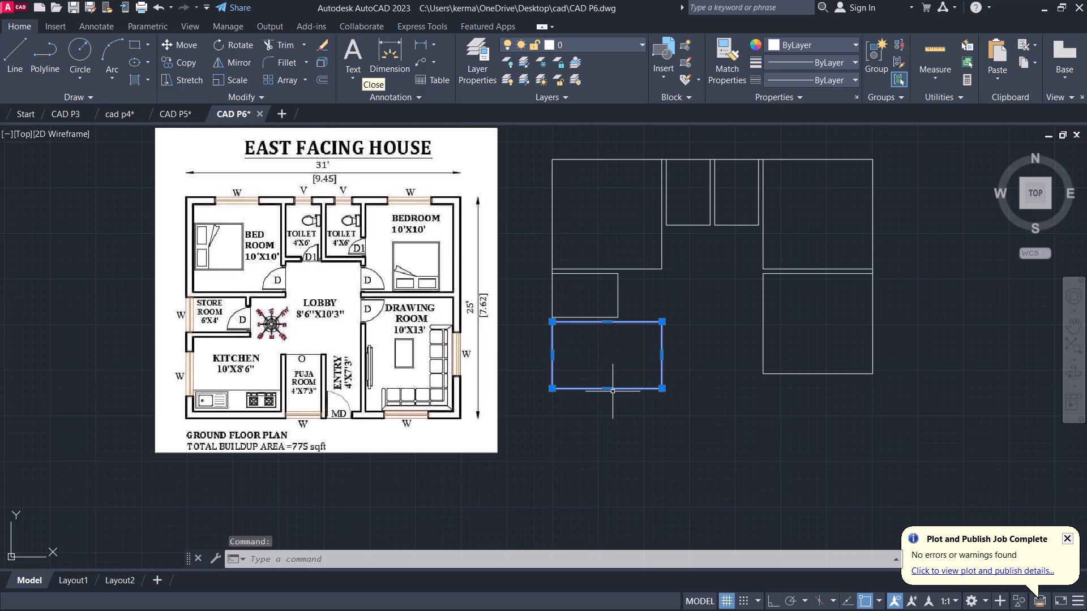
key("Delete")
Draw the kitchen rectangle by dimensions, 10' long and 8'6" wide, below the store room from the end of its offset line.
type("RE")
key("c")
key("Return")
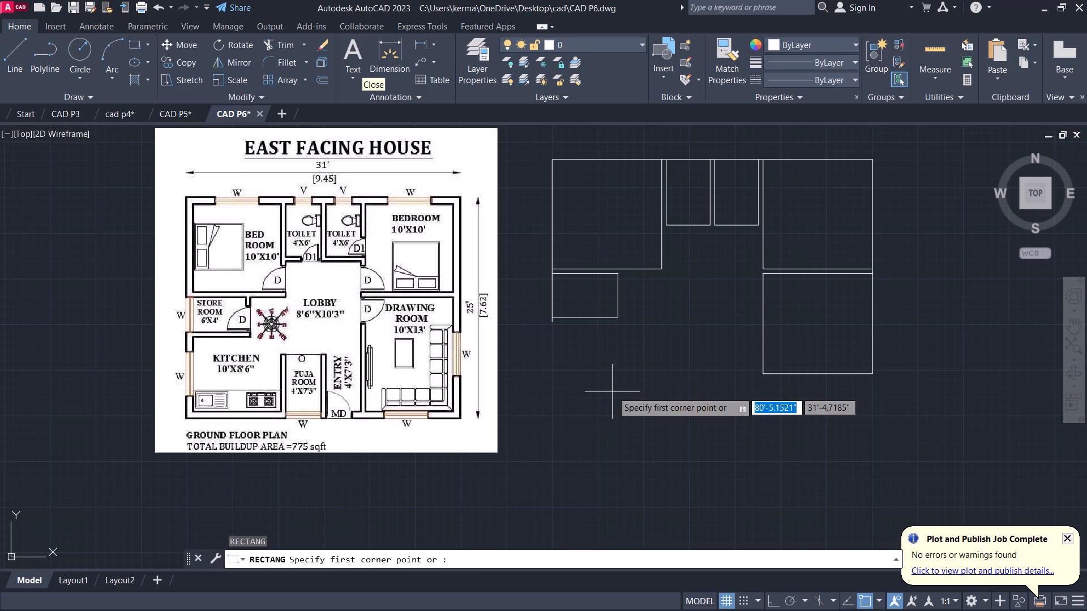
left_click(555, 322)
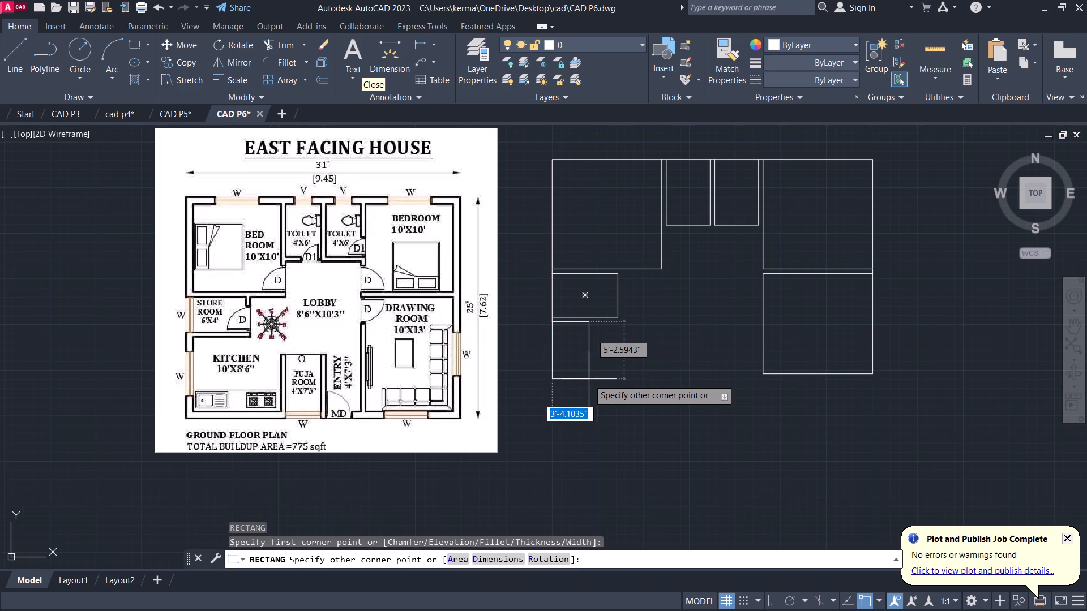
key("d")
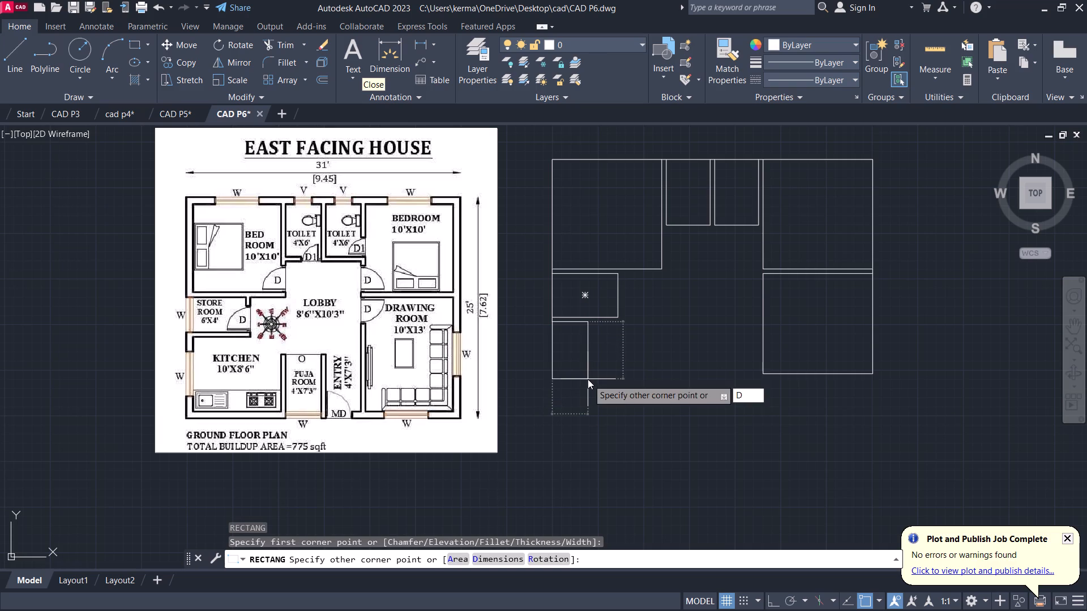
key("Return")
type("10'")
key("Return")
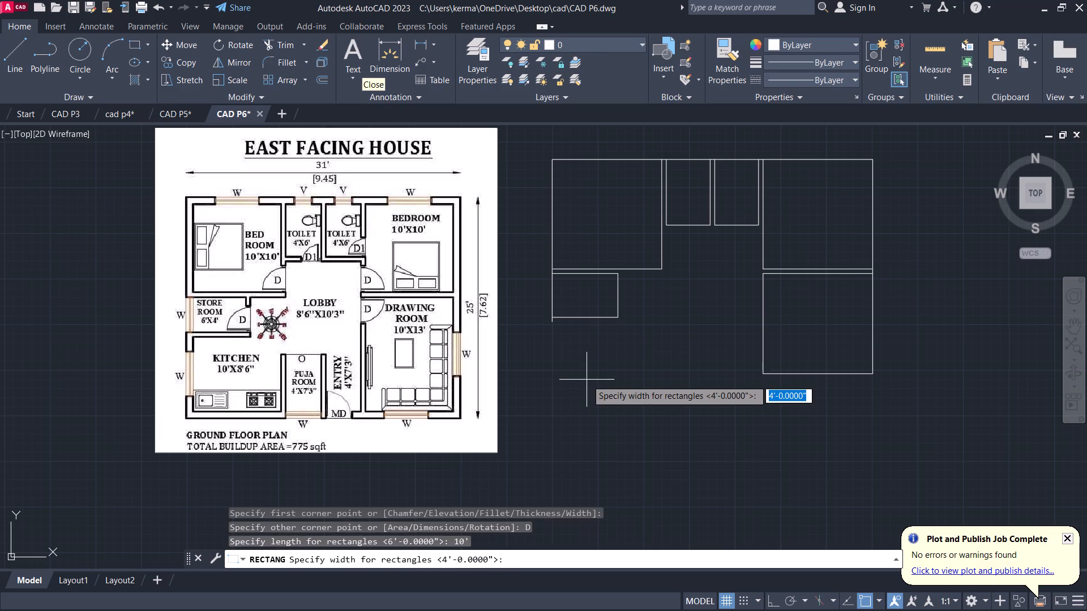
type("8'6")
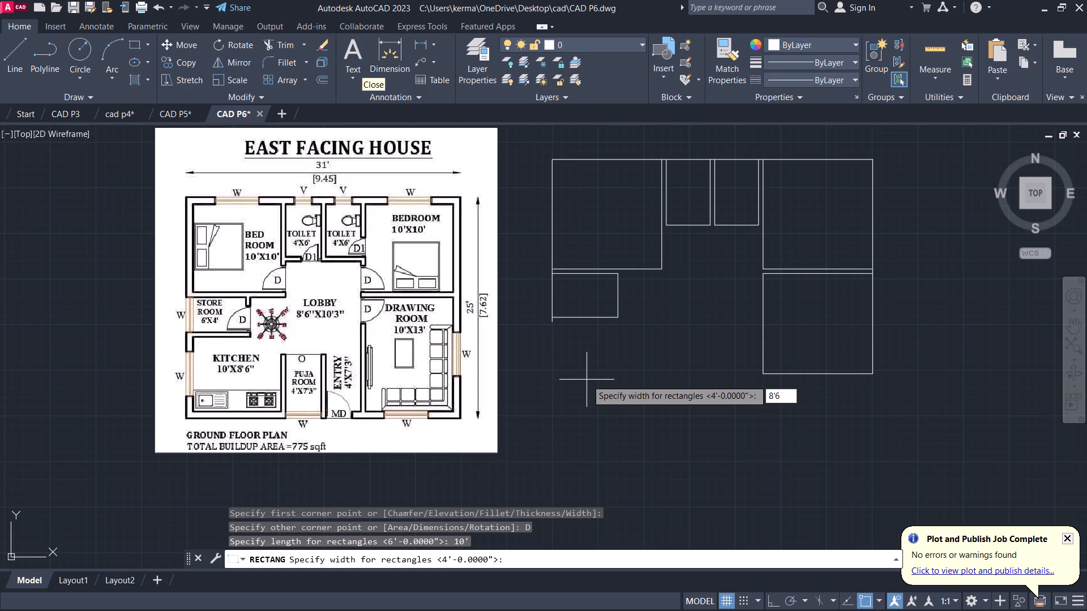
key("shift+quotedbl")
key("Return")
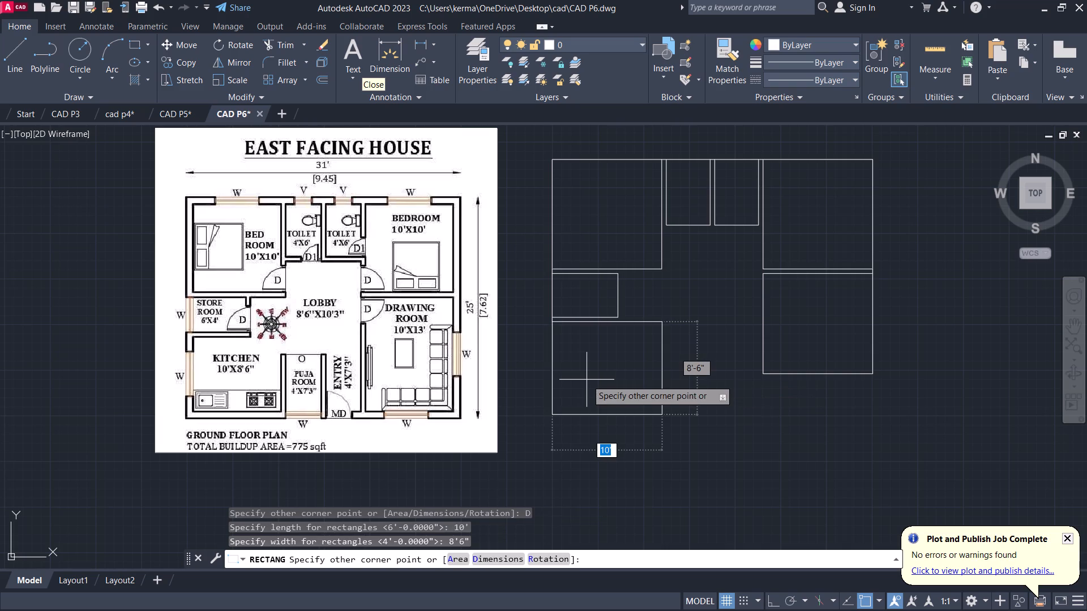
key("Return")
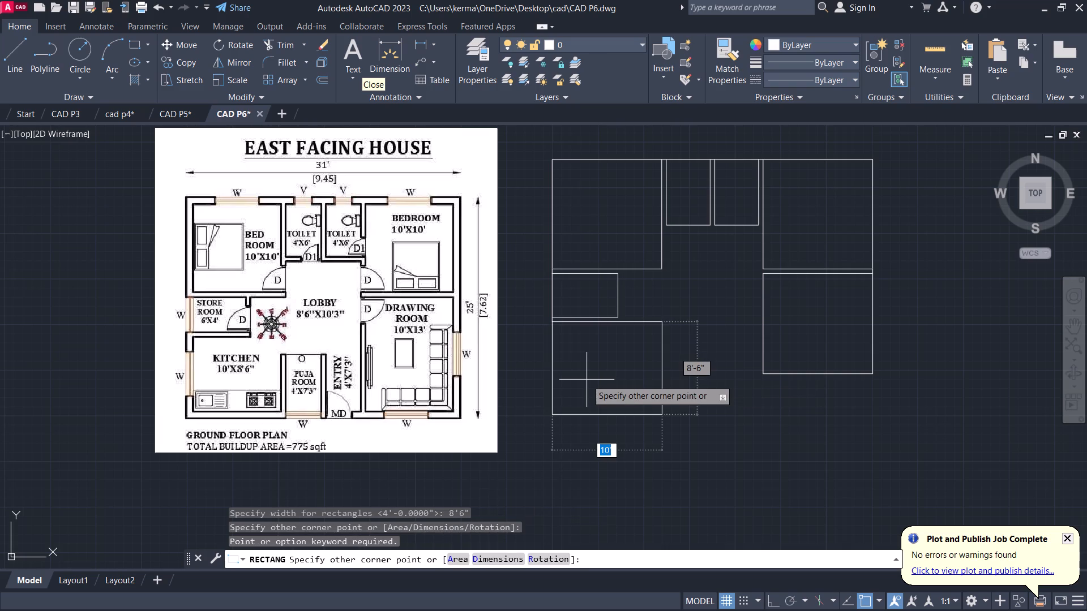
left_click(586, 379)
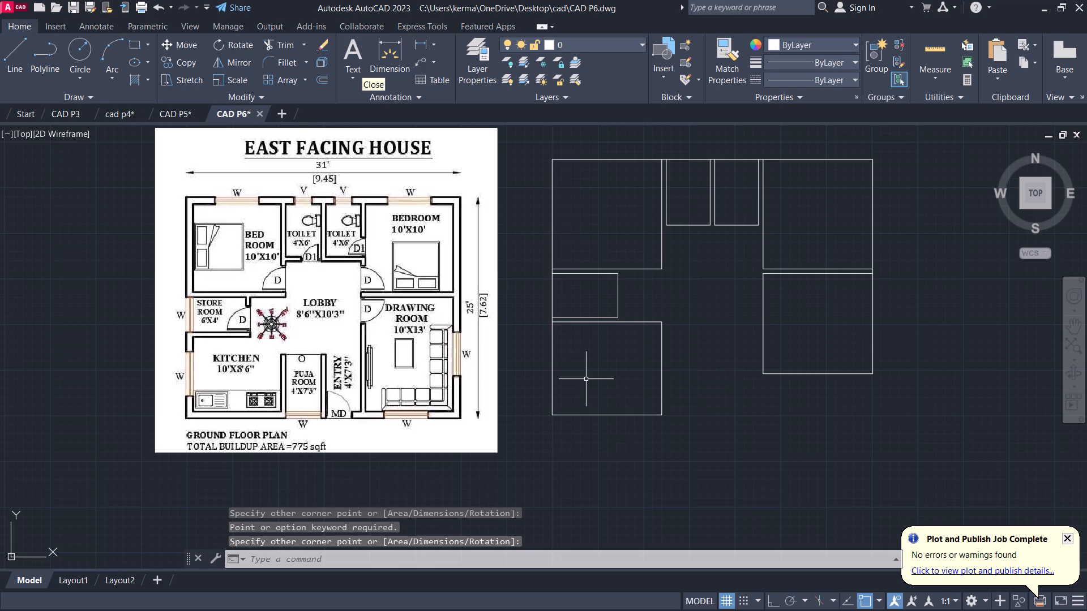
Draw a 5" horizontal wall-offset line outward from the kitchen's lower-right corner, extending its bottom edge.
key("l")
key("Return")
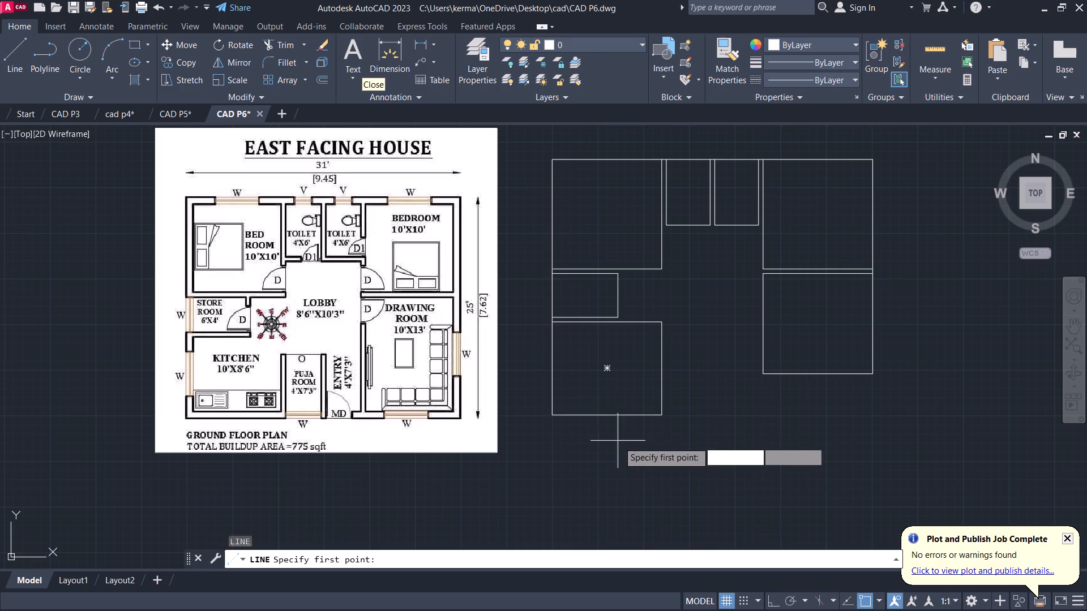
left_click(660, 416)
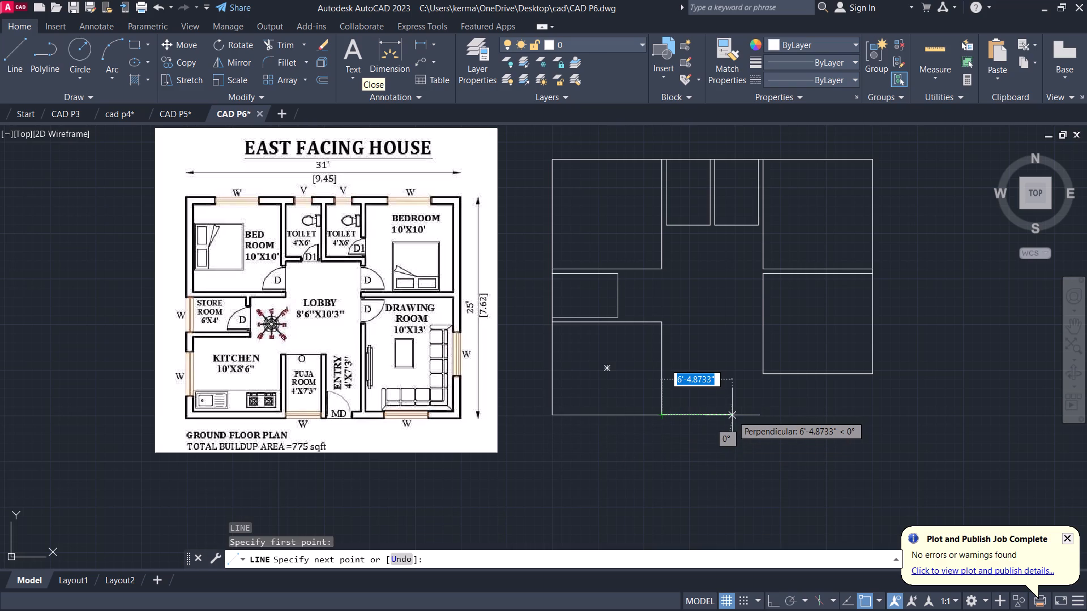
key("5")
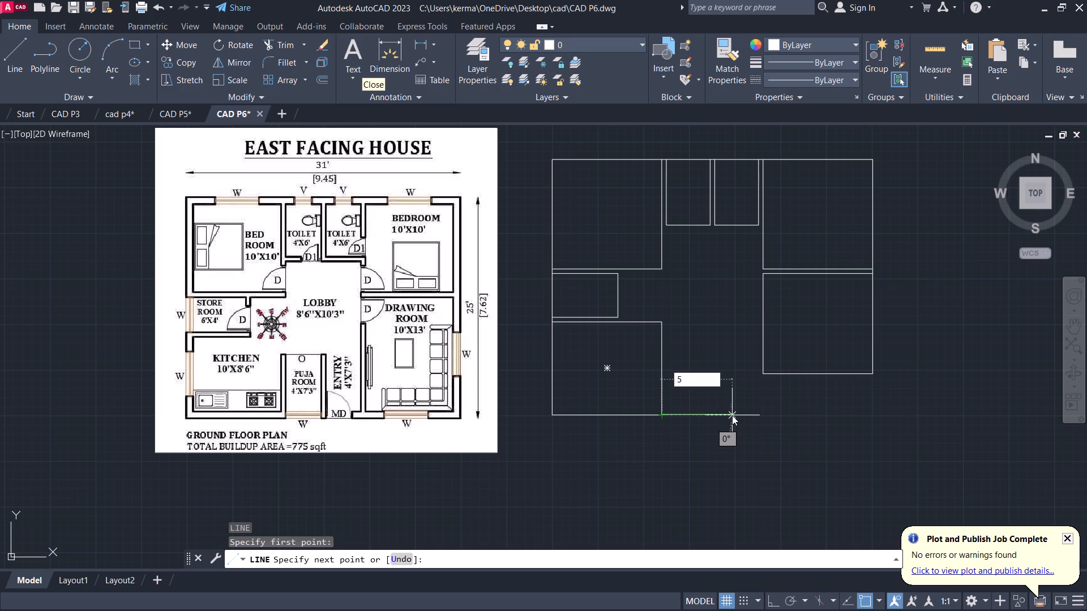
key("shift+quotedbl")
key("Return")
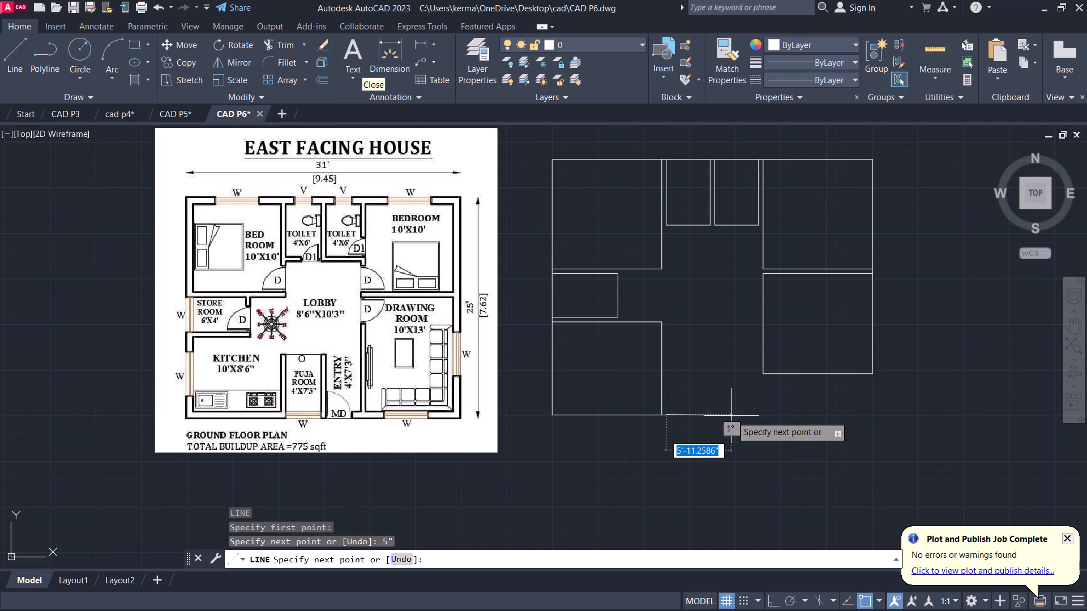
key("Escape")
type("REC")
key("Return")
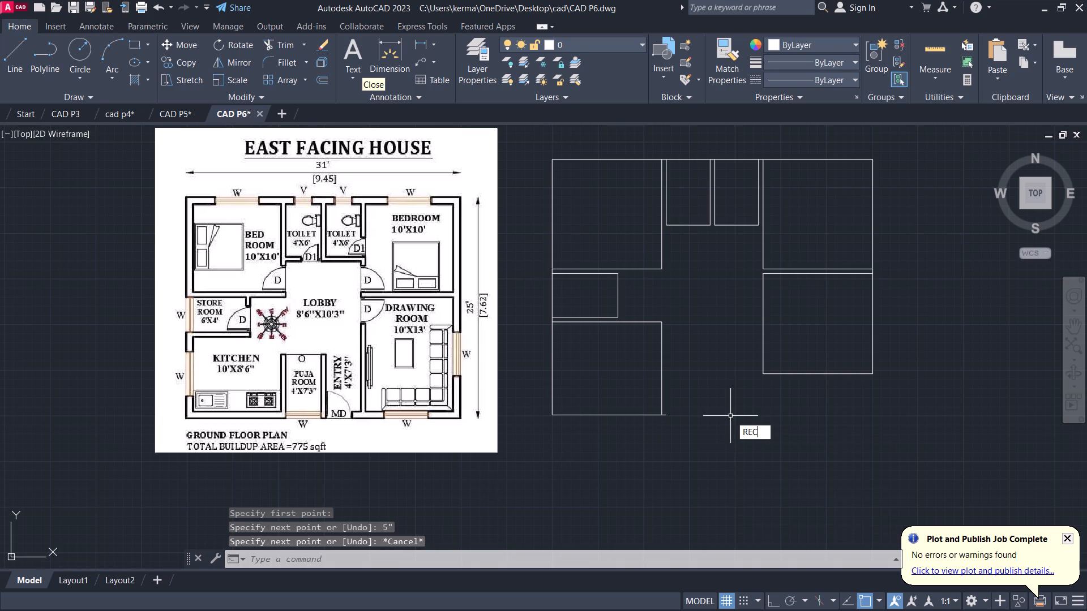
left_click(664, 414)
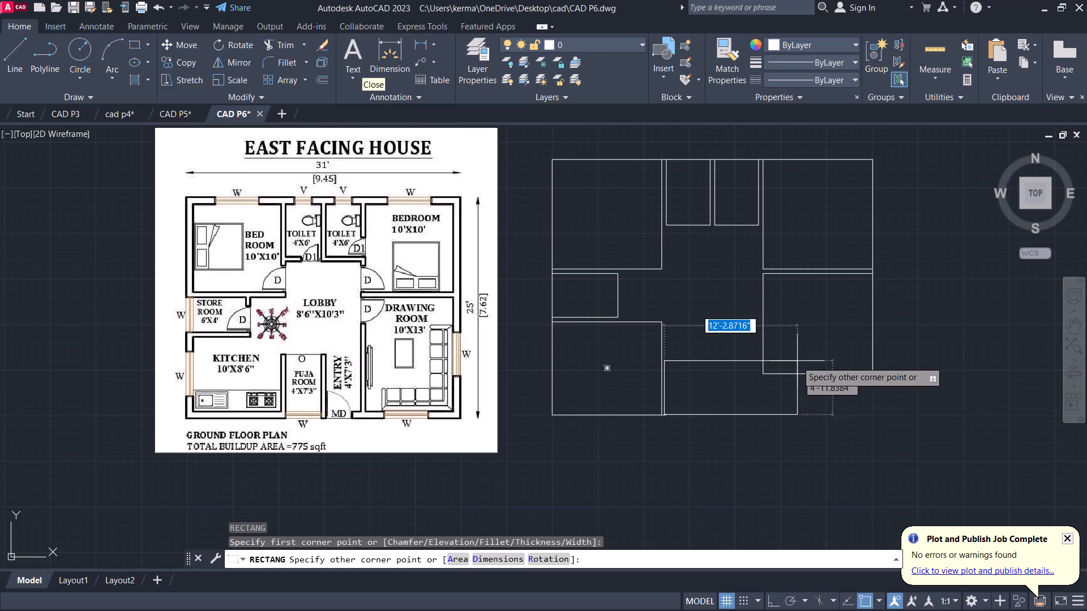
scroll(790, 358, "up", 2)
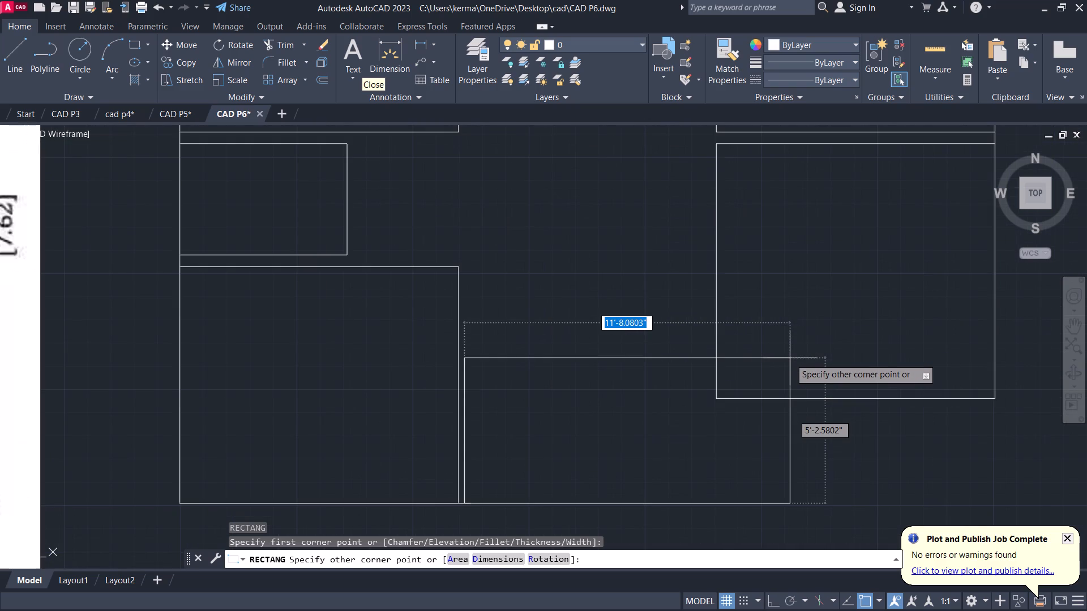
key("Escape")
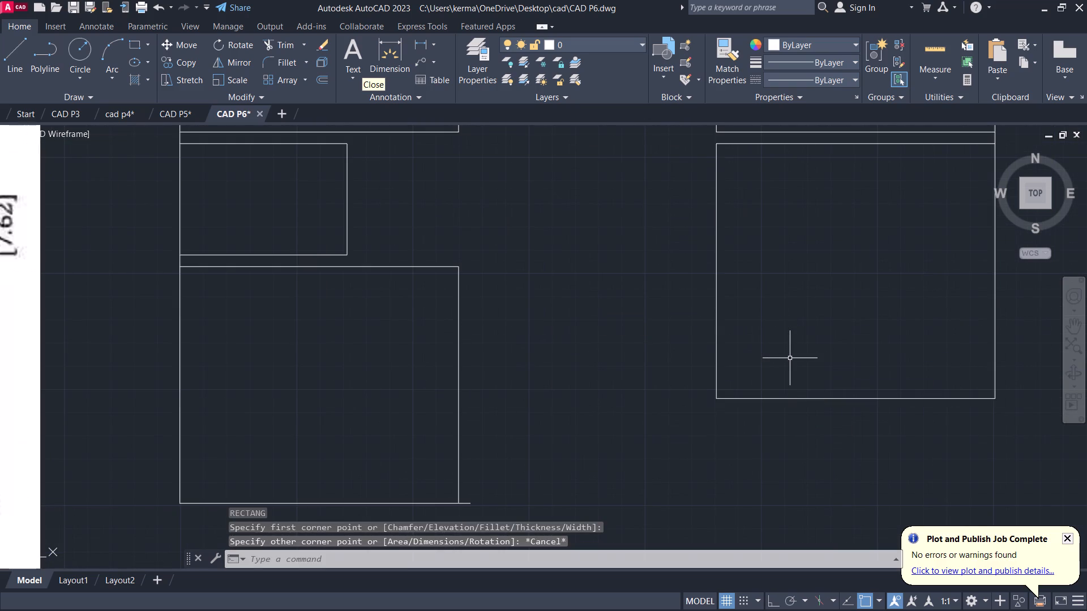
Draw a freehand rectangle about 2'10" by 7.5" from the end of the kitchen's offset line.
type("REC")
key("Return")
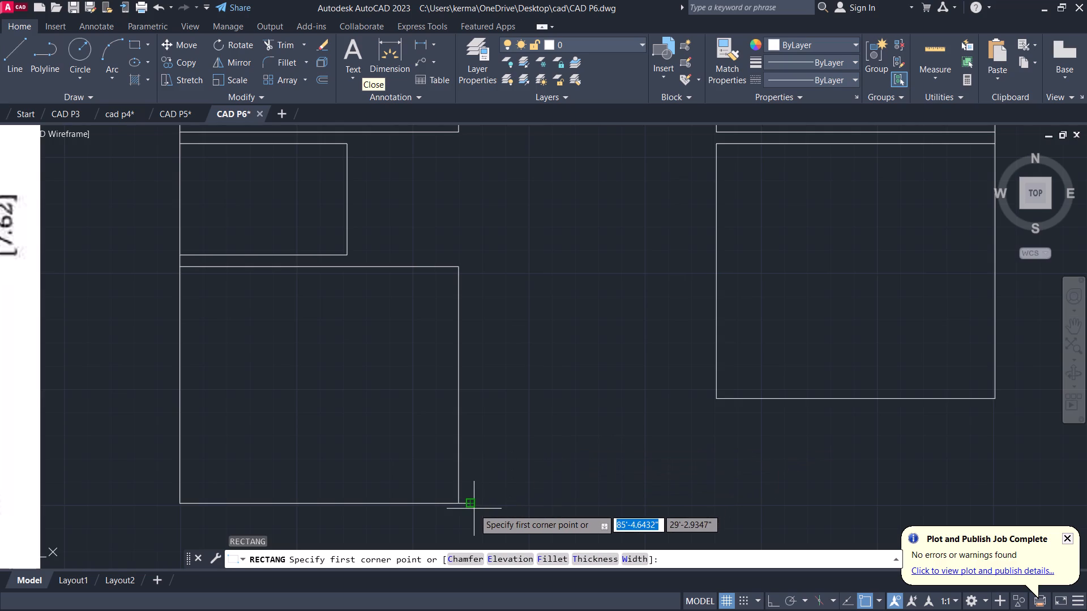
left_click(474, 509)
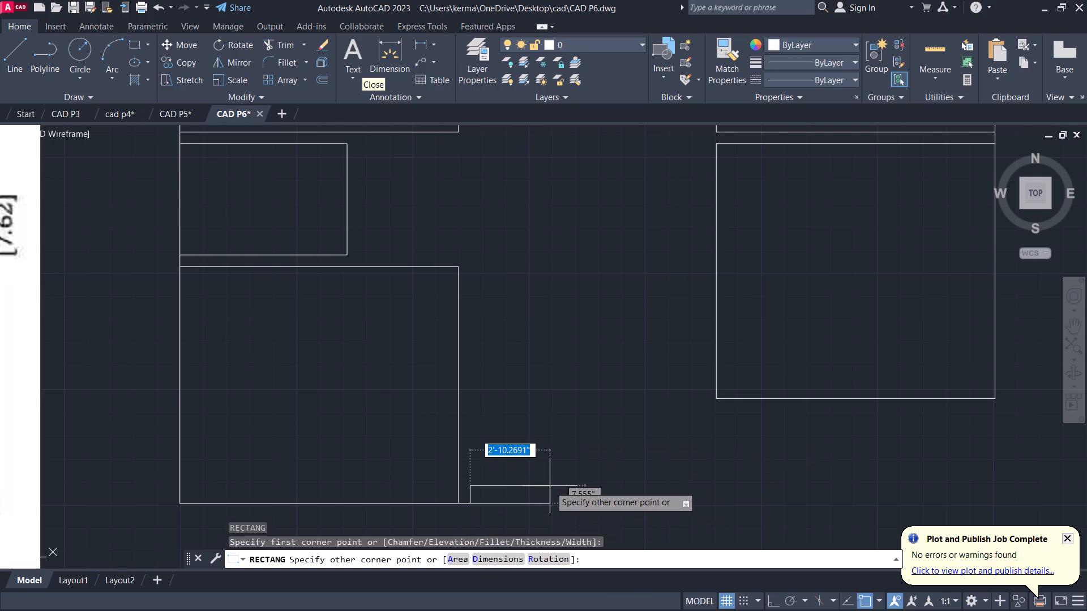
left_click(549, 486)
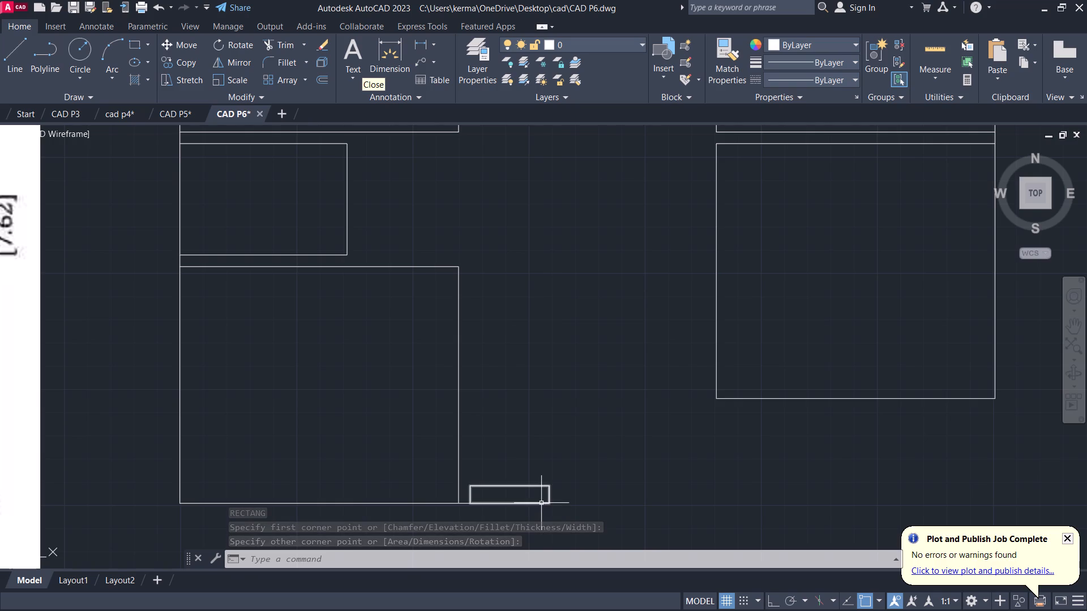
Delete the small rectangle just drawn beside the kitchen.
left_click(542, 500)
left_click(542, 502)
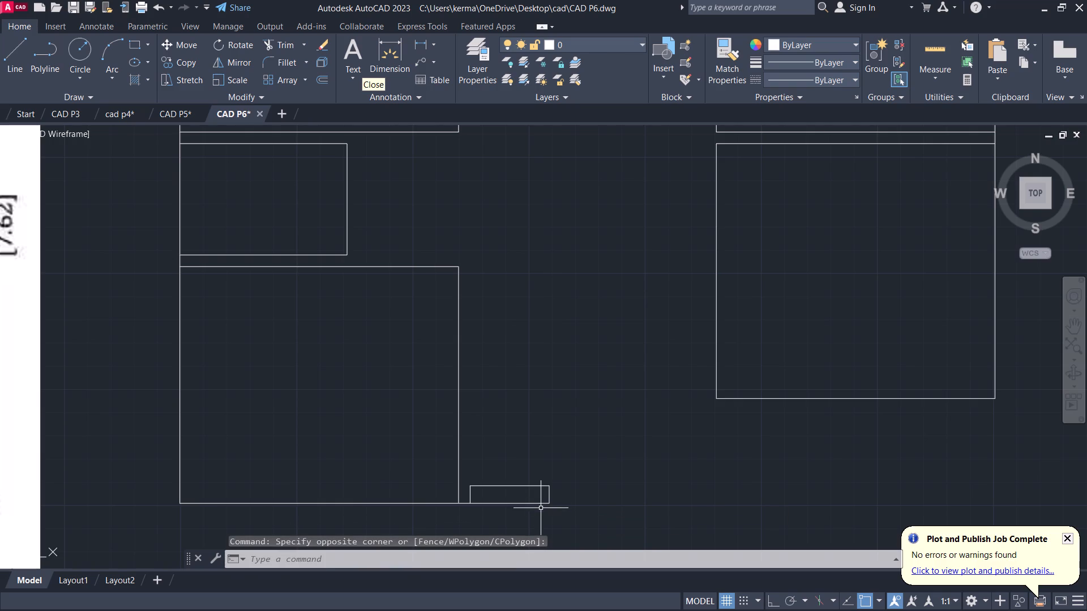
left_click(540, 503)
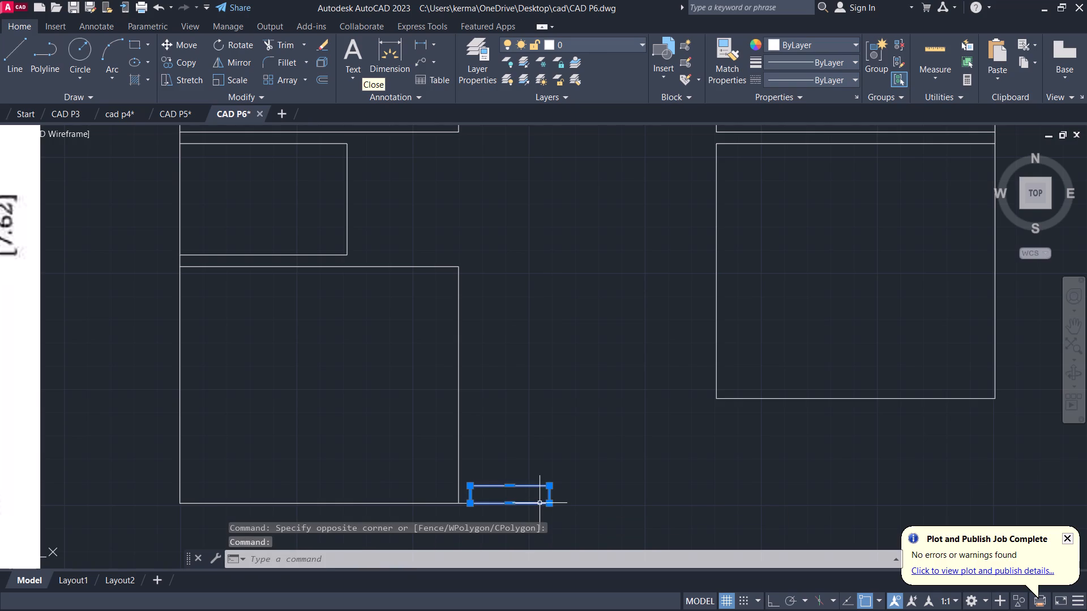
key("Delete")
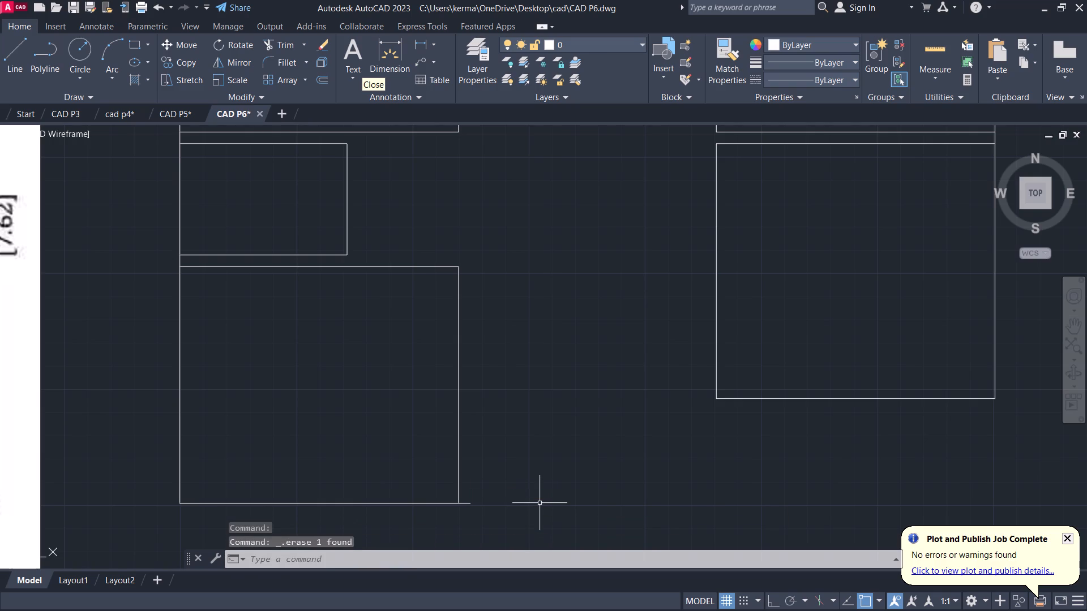
Draw the puja room rectangle by dimensions, 4' long and 7'3" wide, beside the kitchen from the end of its offset line.
type("RE")
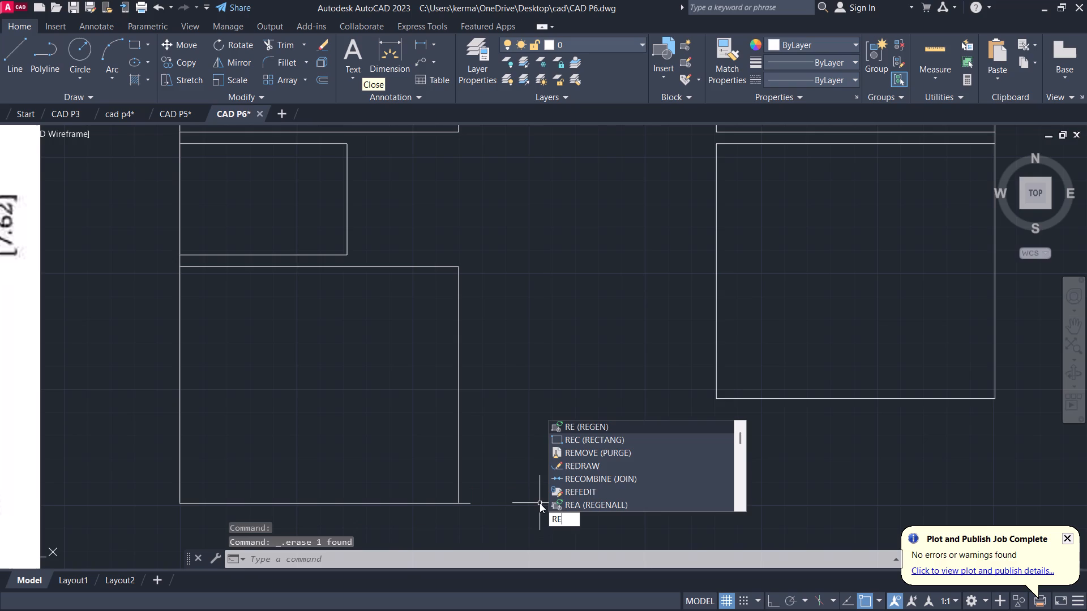
key("c")
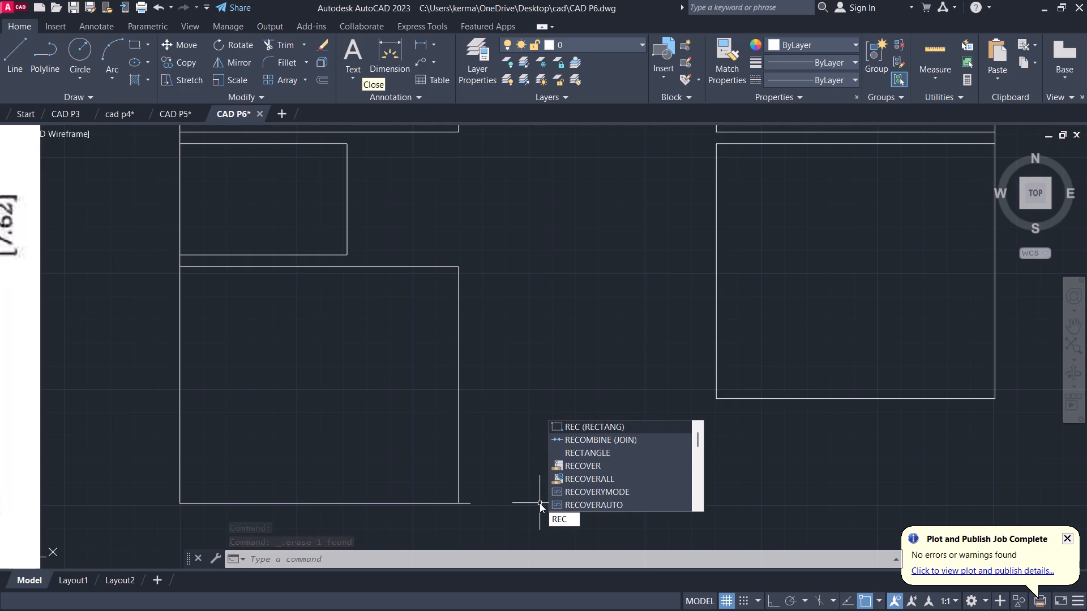
key("Return")
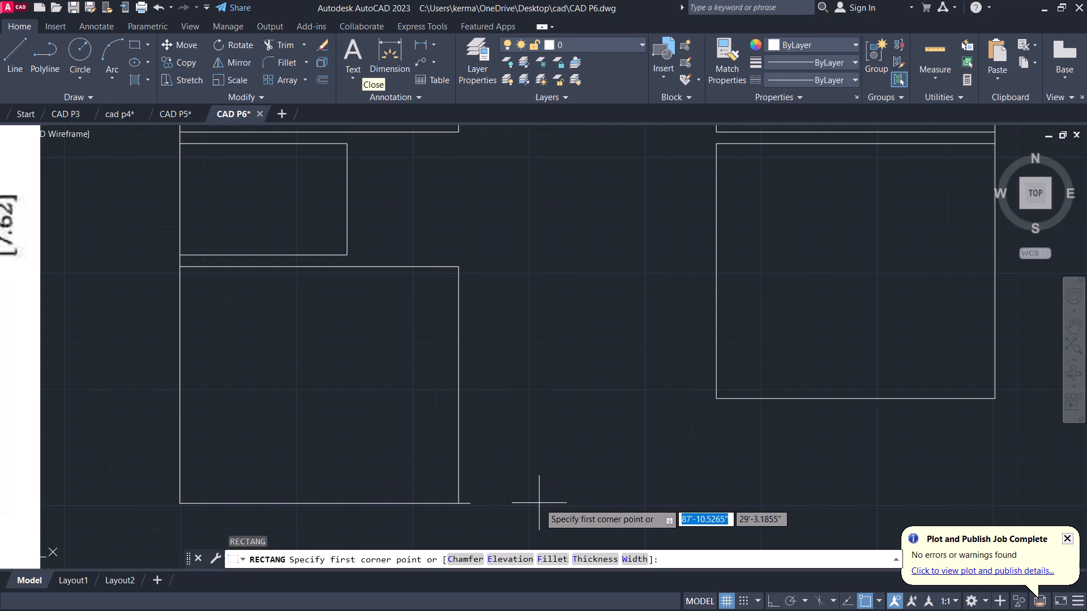
left_click(475, 502)
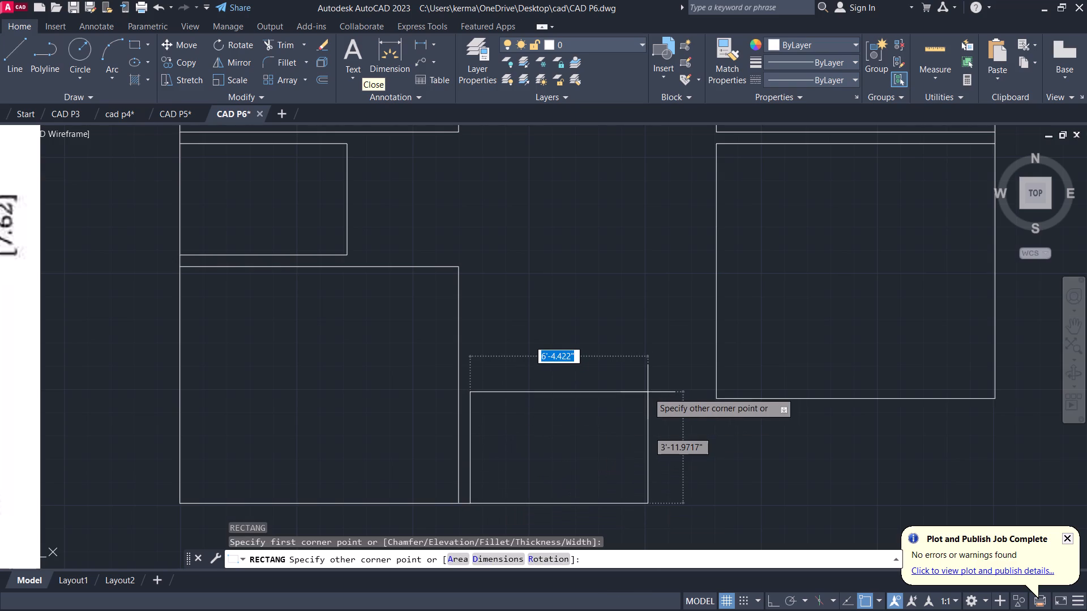
key("d")
key("Return")
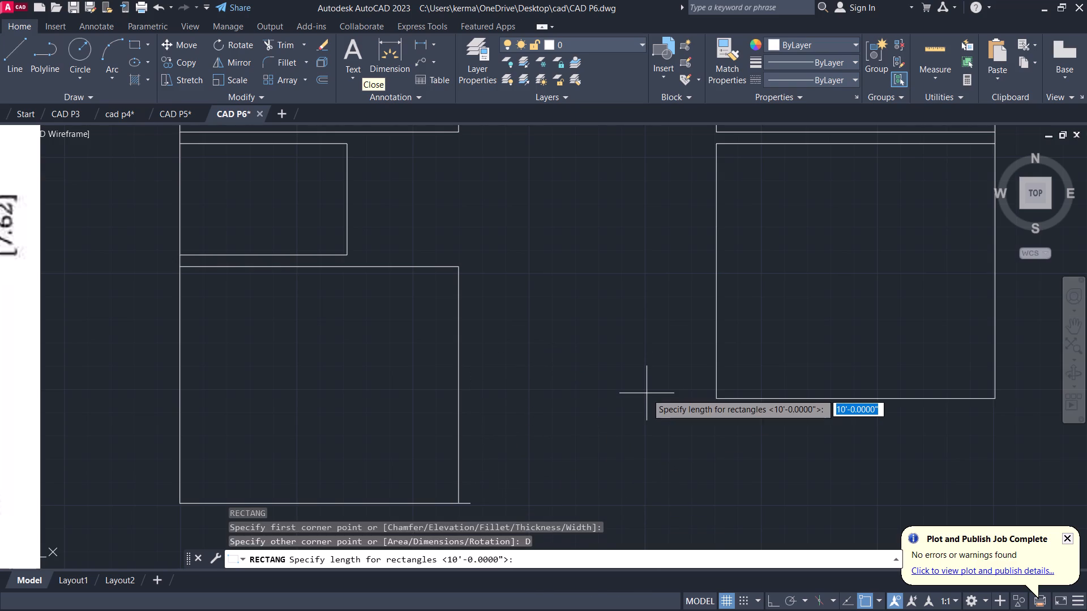
scroll(646, 394, "down", 1)
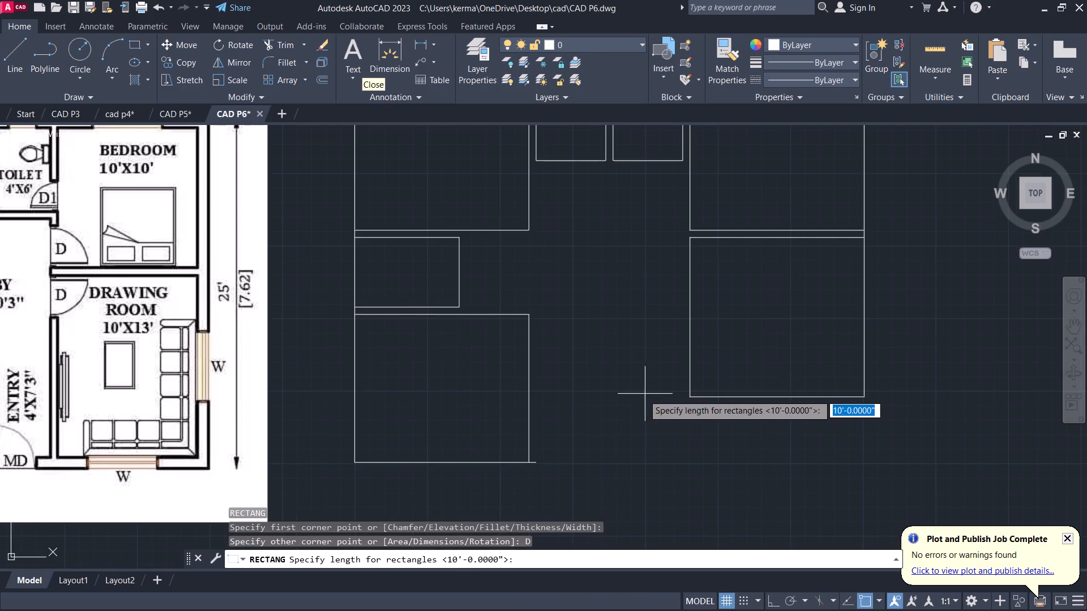
scroll(624, 409, "down", 1)
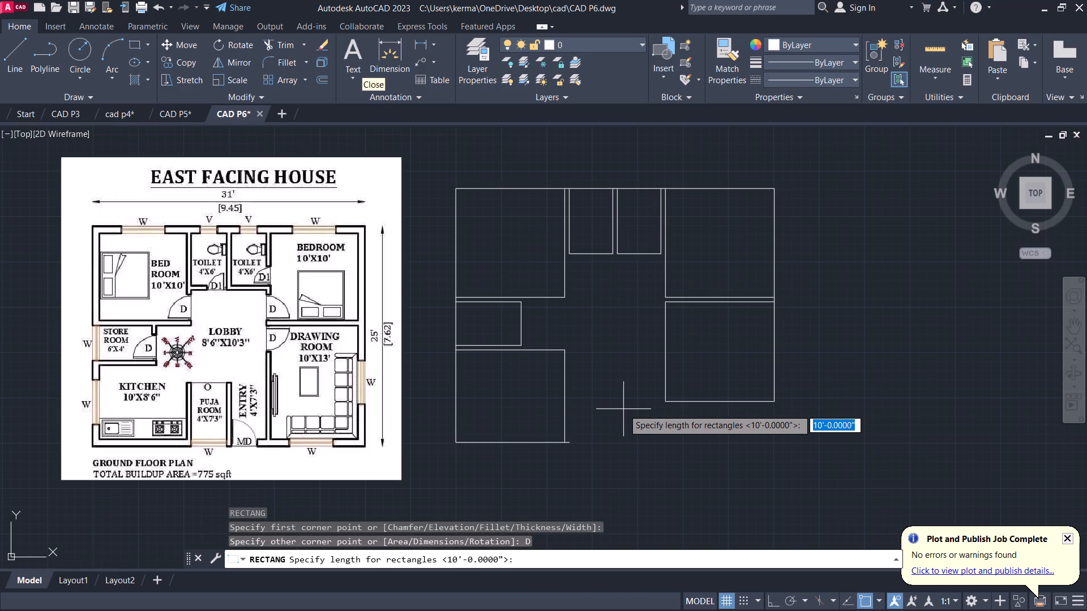
key("4")
key("apostrophe")
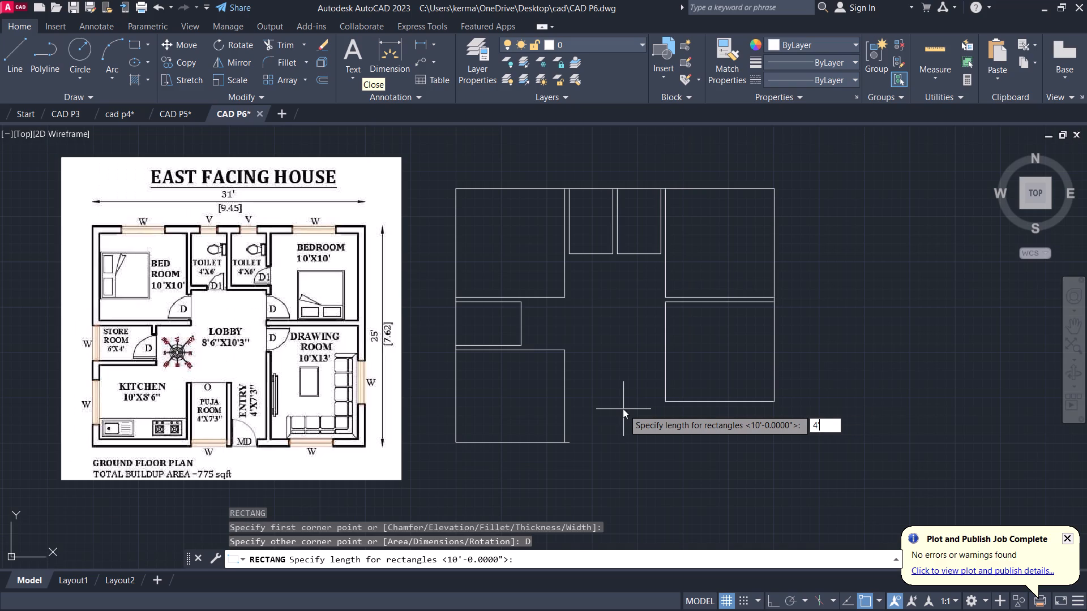
key("Return")
key("7")
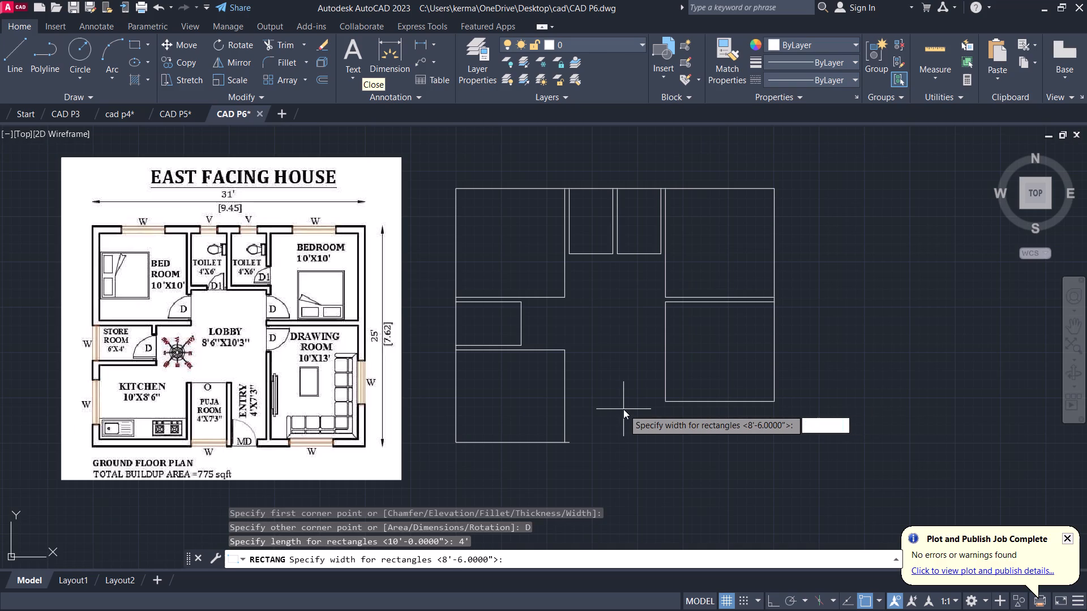
type("'3")
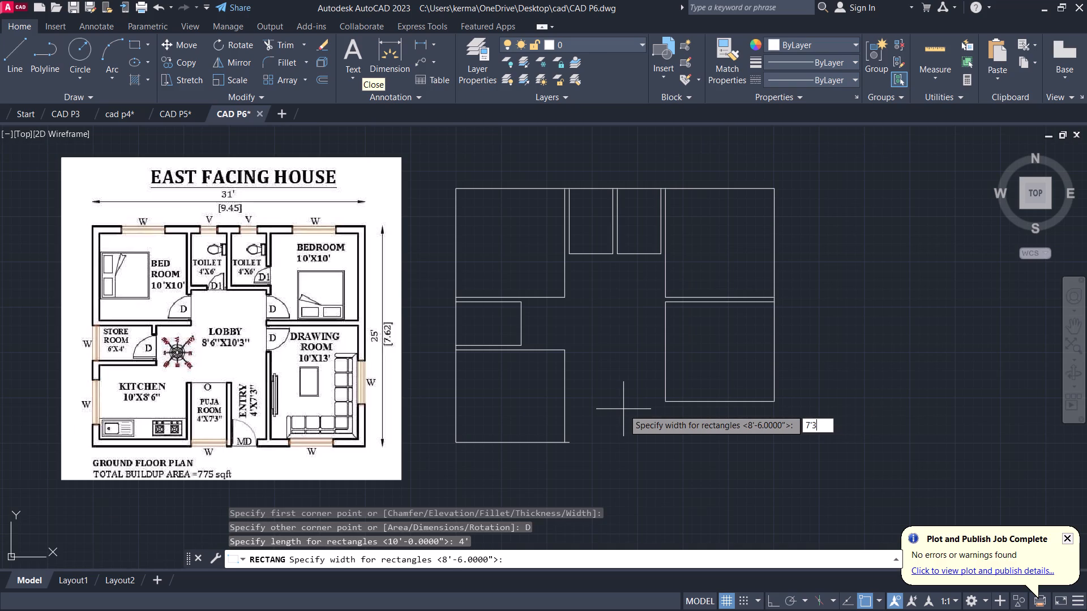
key("shift+quotedbl")
key("Return")
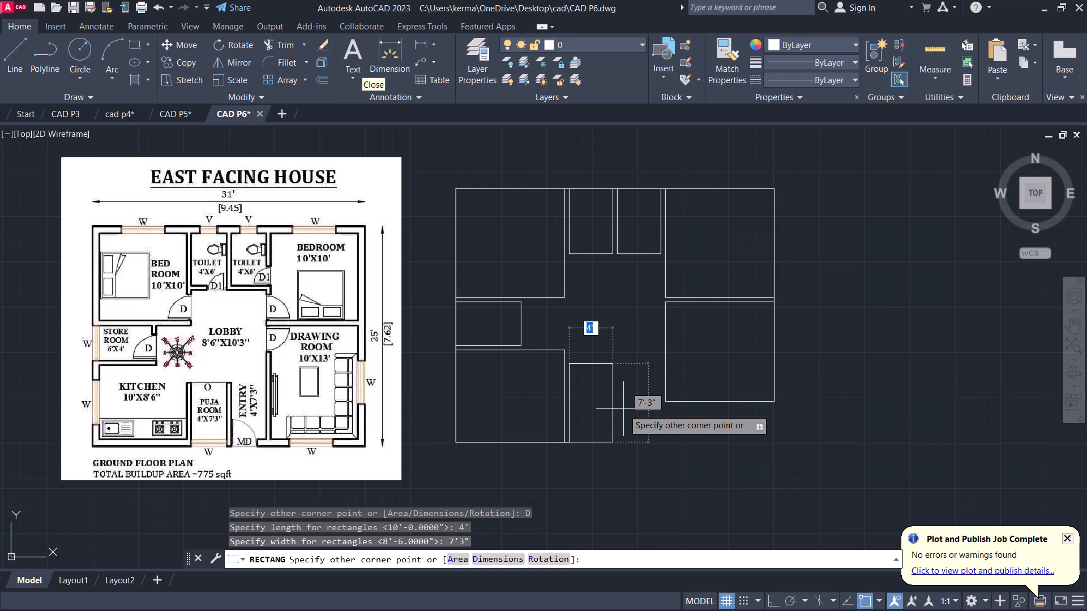
left_click(623, 408)
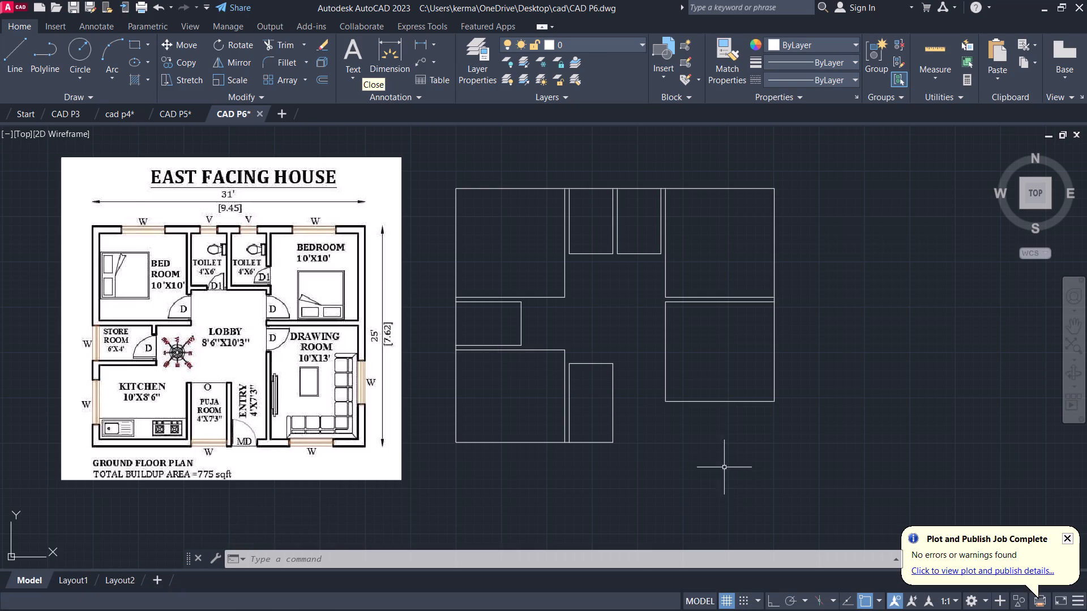
Delete the drawing room rectangle below the right-hand bedroom.
left_click(726, 402)
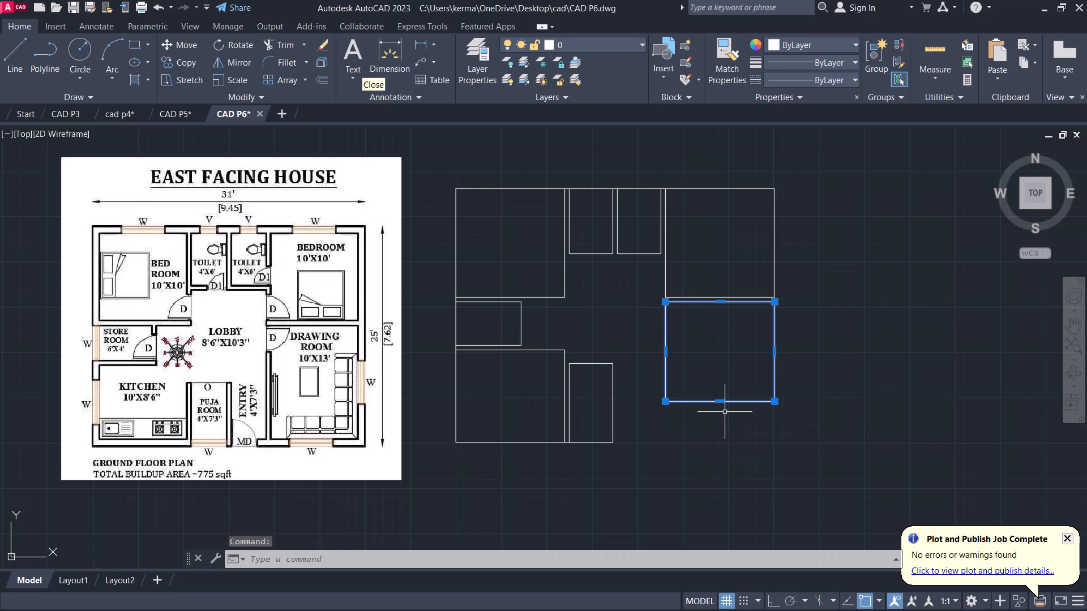
key("Delete")
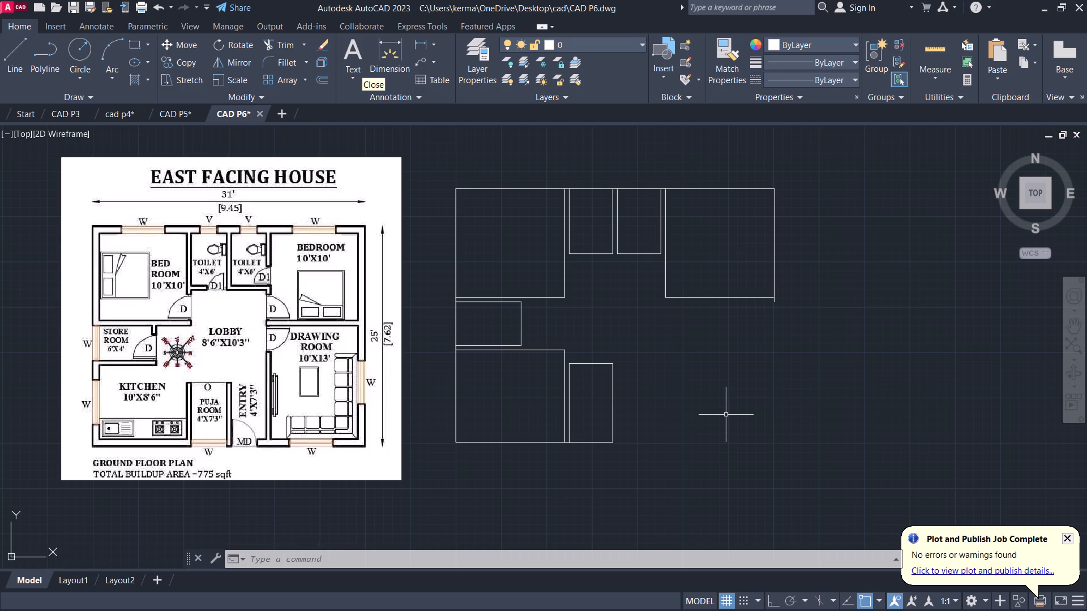
Draw the drawing room rectangle by dimensions, 10' long and 13' wide, below the right-hand bedroom from the end of its offset line.
type("REC")
key("Return")
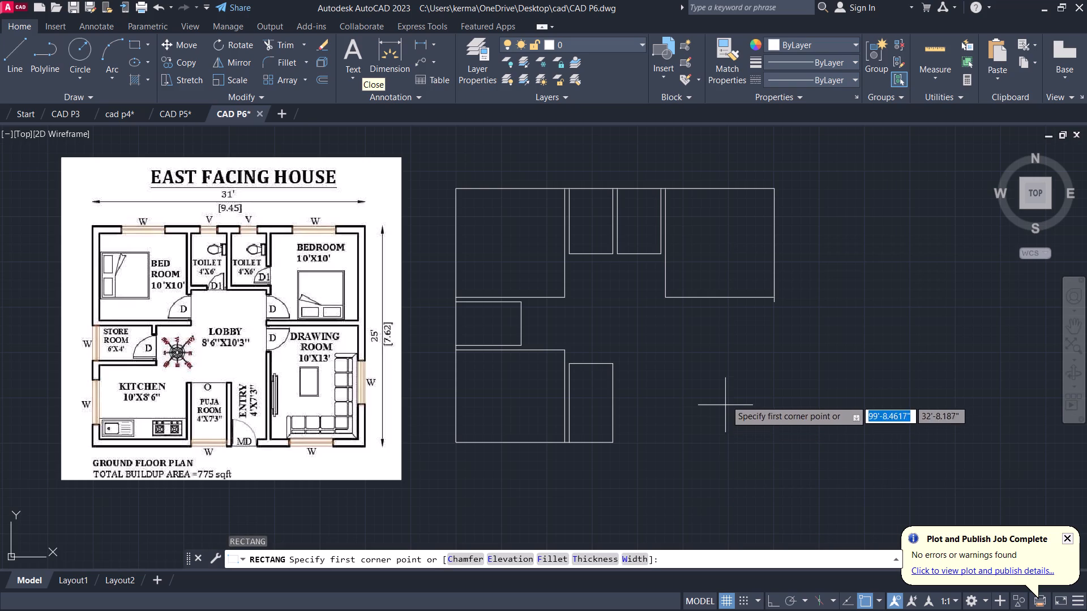
left_click(771, 307)
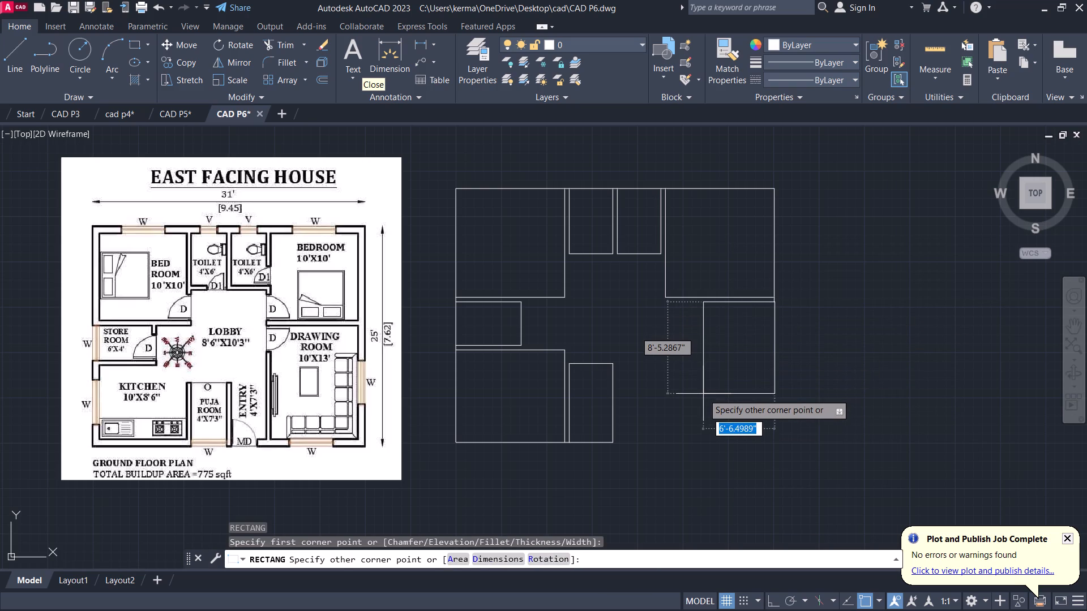
key("d")
key("Return")
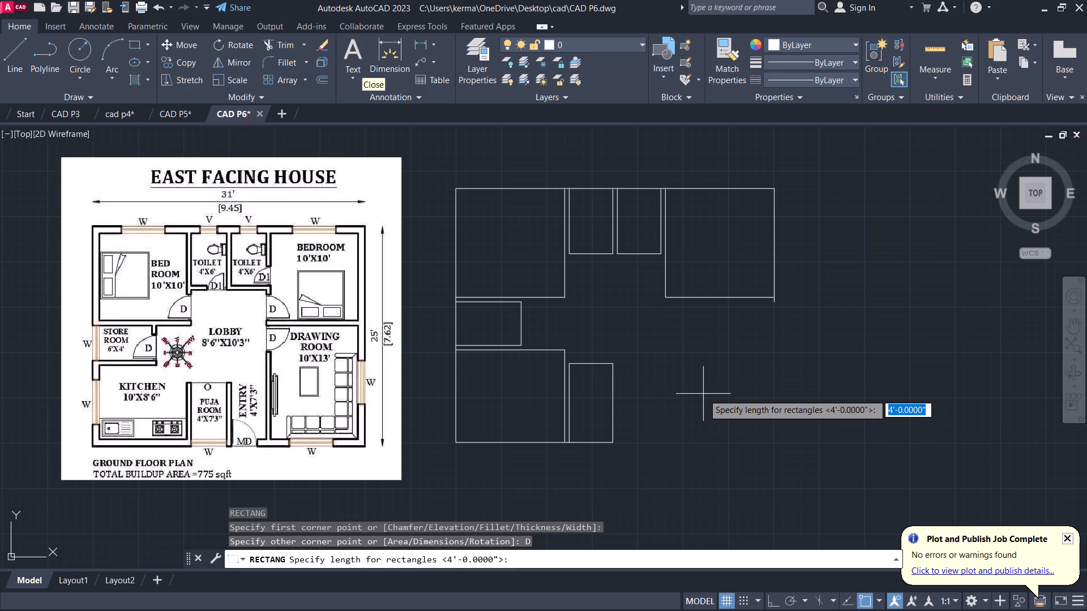
type("10'")
key("Return")
type("13")
key("shift+quotedbl")
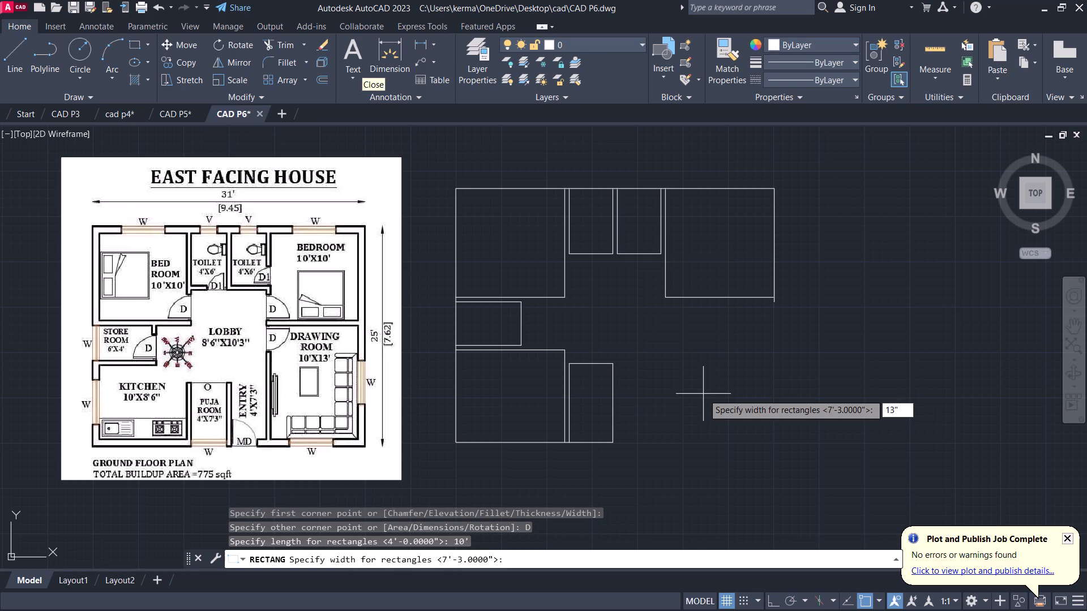
key("BackSpace")
key("apostrophe")
key("Return")
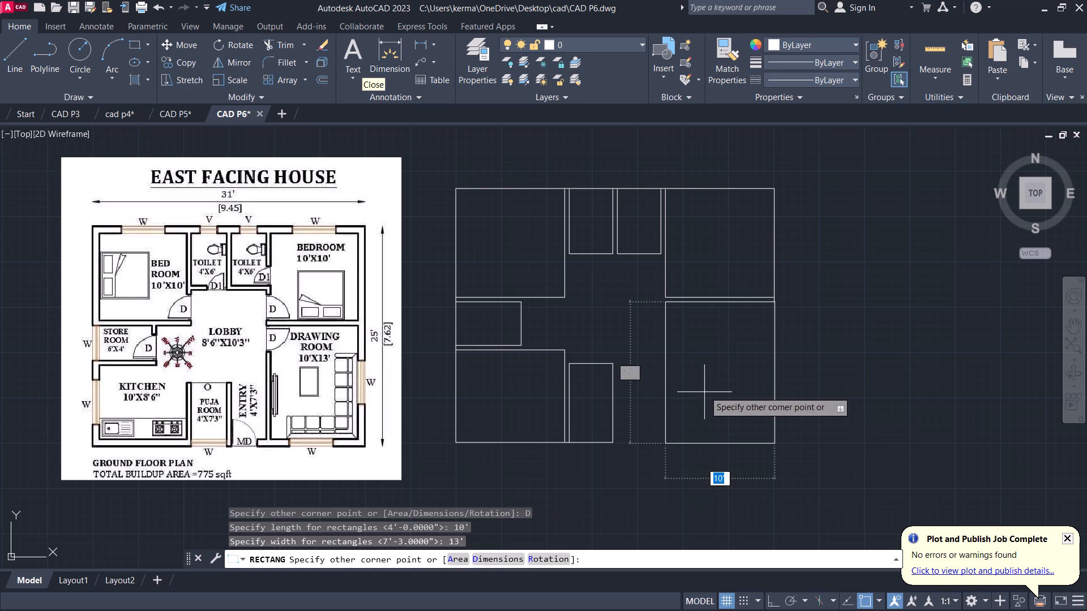
left_click(705, 388)
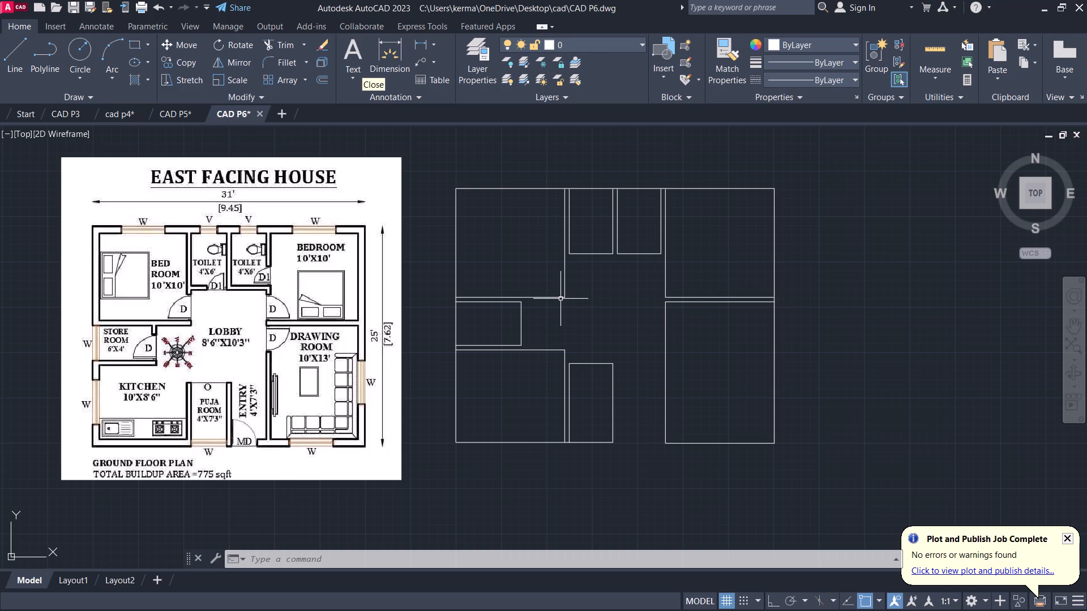
With Ortho on, draw the outer wall line 8" outside the rooms along the north and east sides, starting from the left-hand bedroom's outer corner.
key("l")
key("Return")
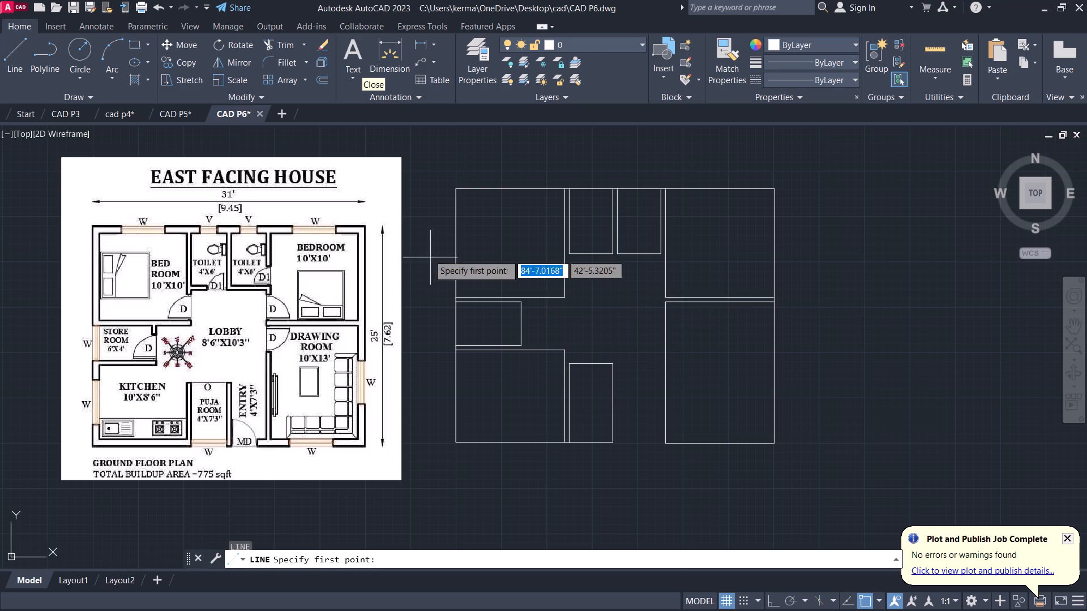
left_click(460, 189)
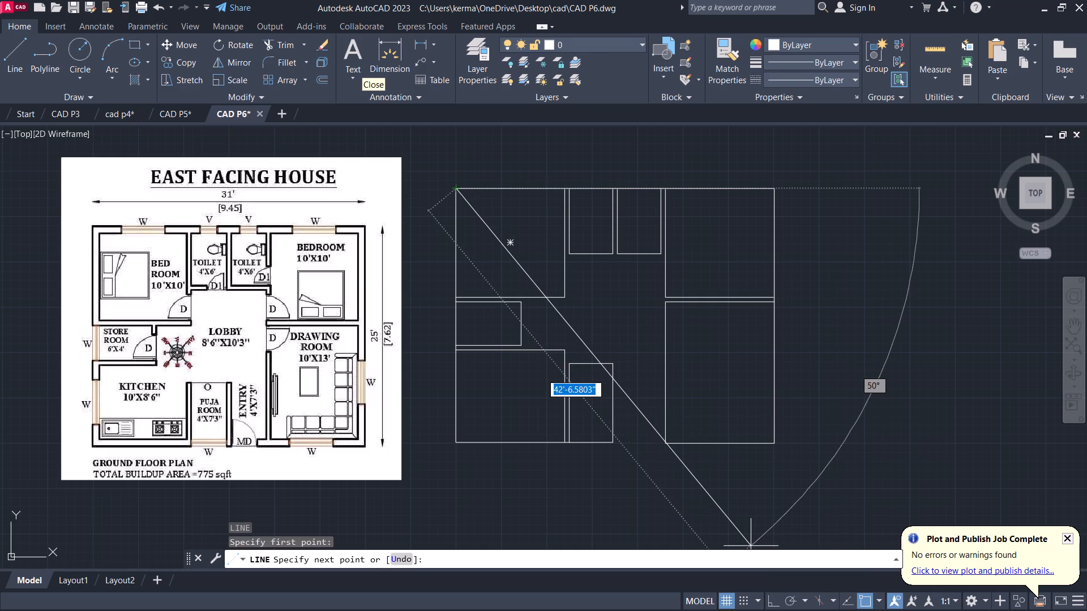
left_click(775, 596)
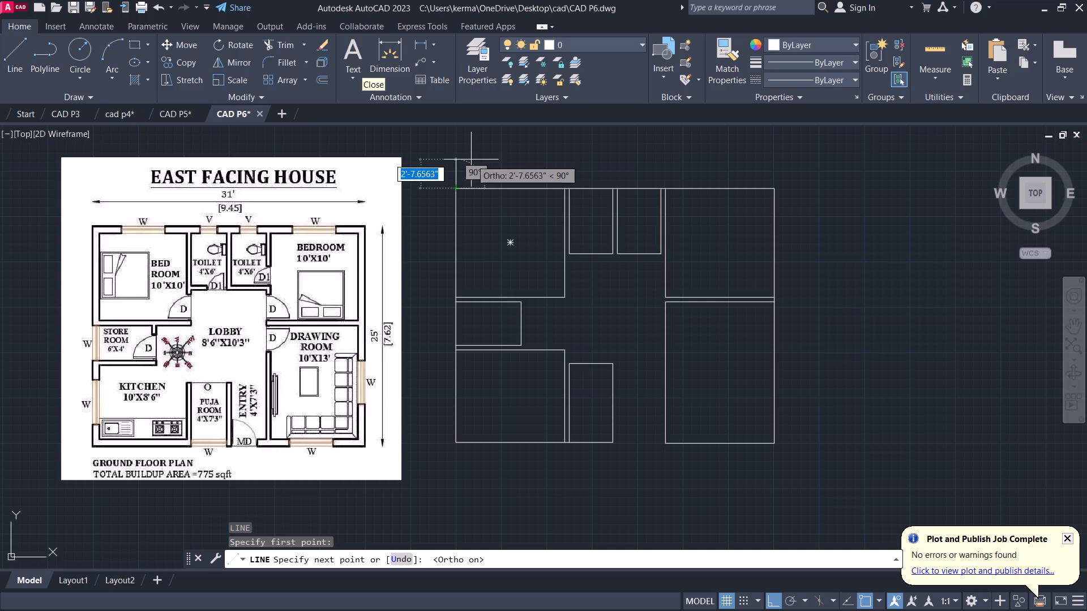
type("8\"")
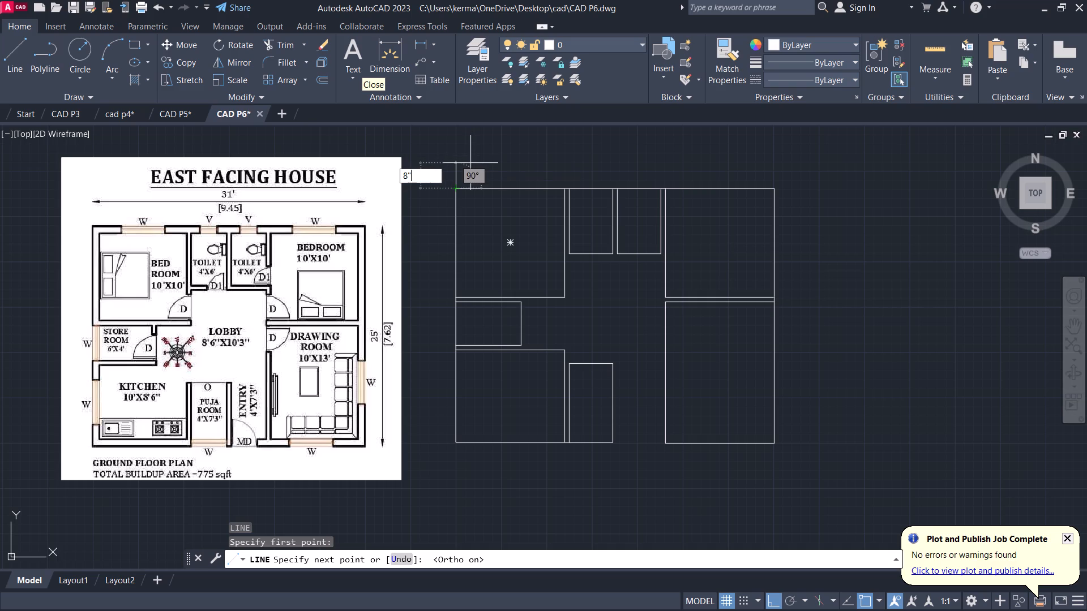
key("Return")
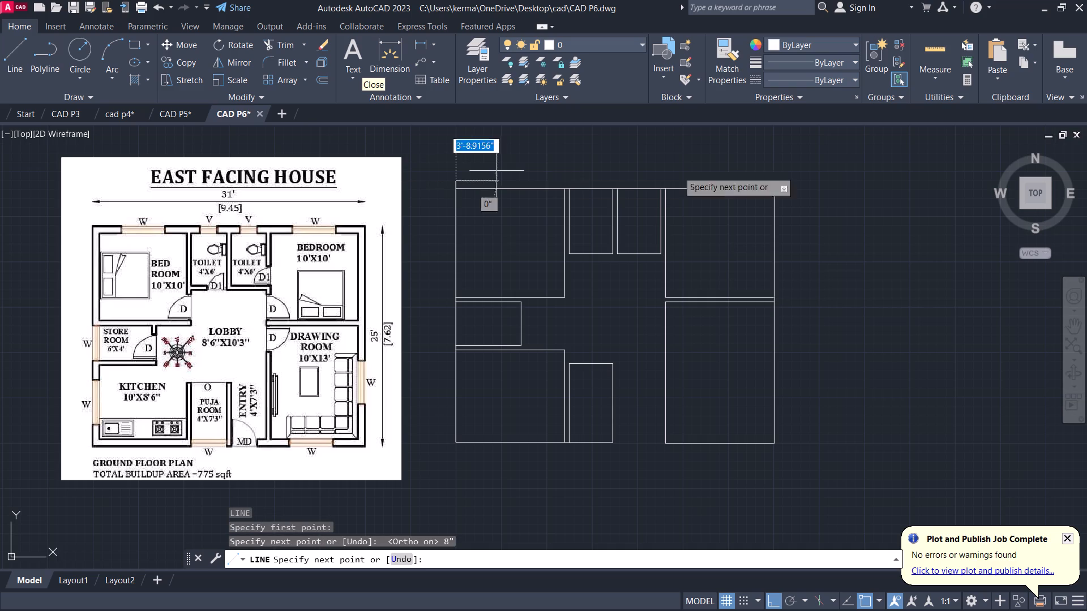
left_click(777, 179)
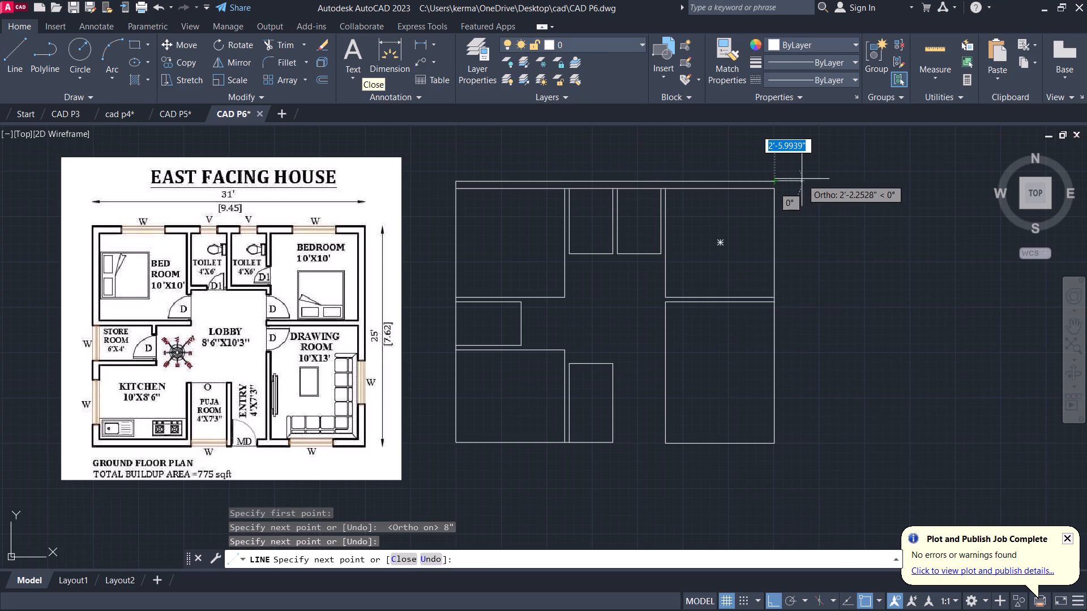
type("8\"")
key("Return")
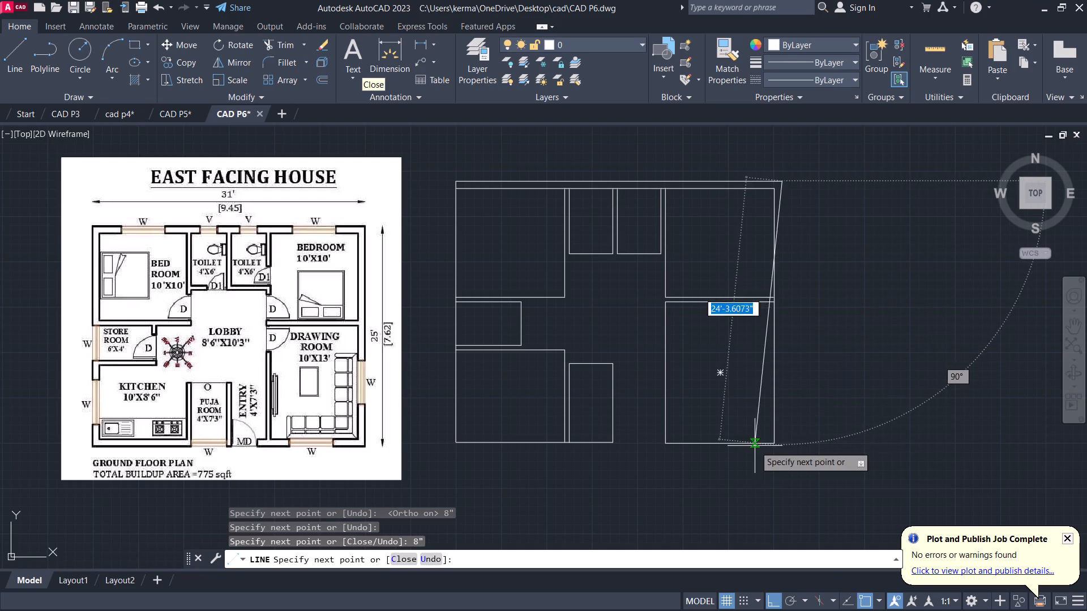
left_click(782, 445)
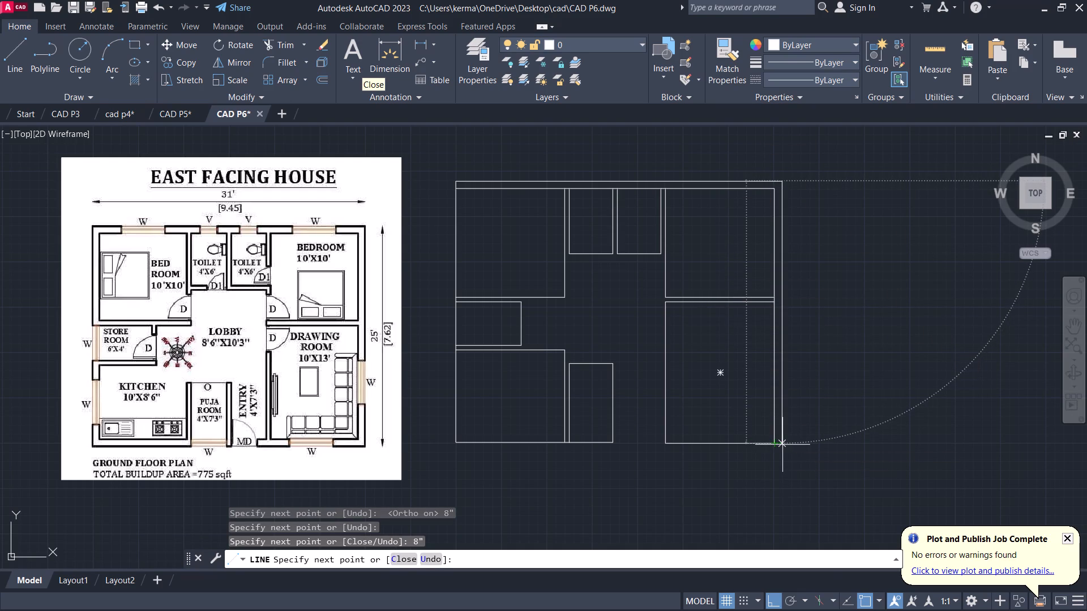
Continue the outer wall line 8" outside the rooms along the south and west sides, closing it at the northwest corner.
type("8\"")
key("Return")
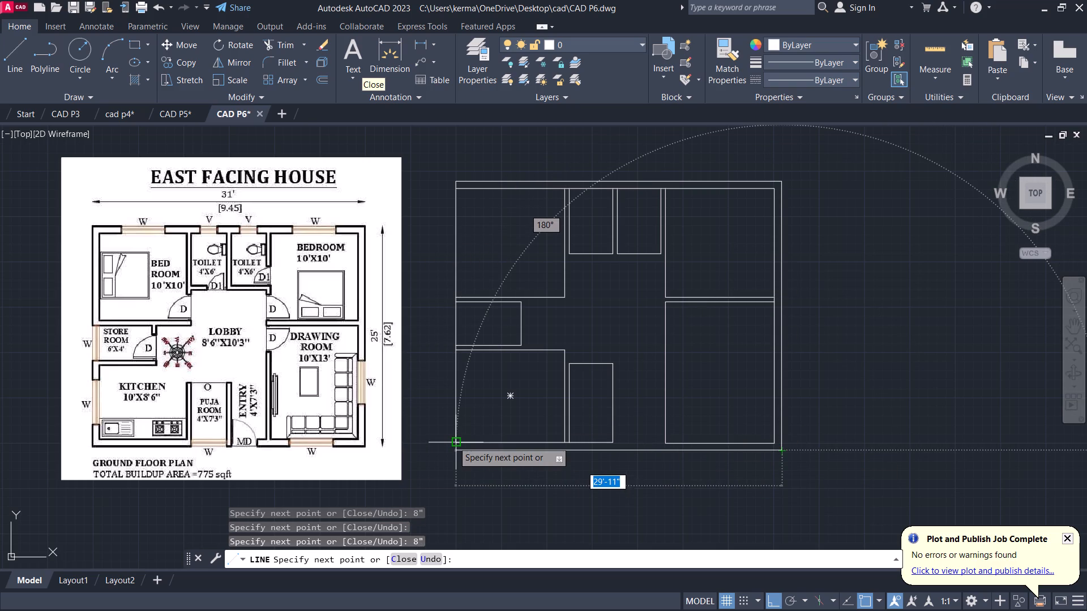
left_click(453, 441)
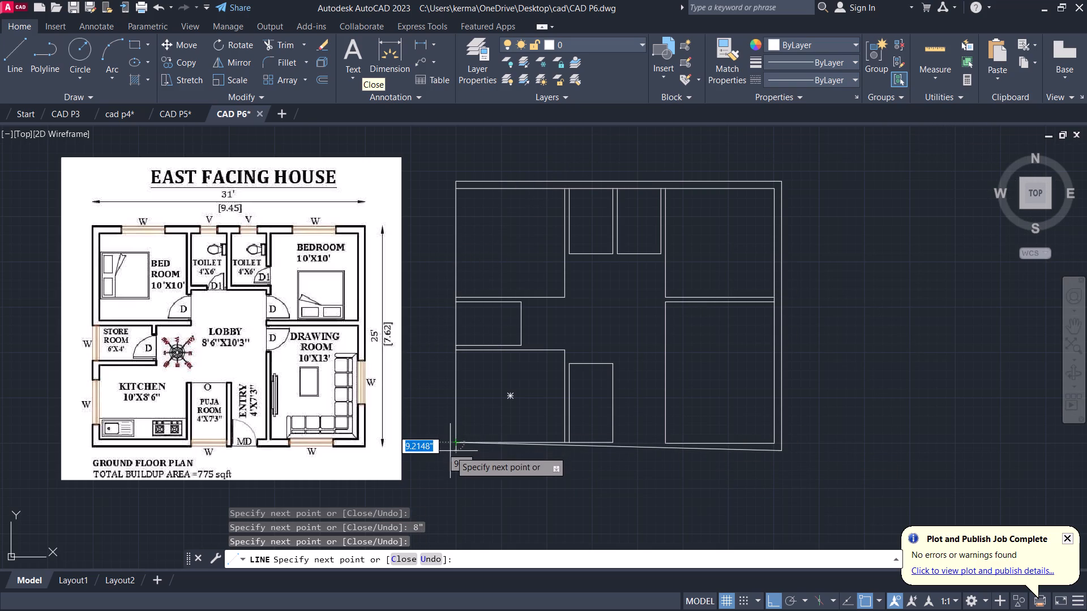
key("ctrl+z")
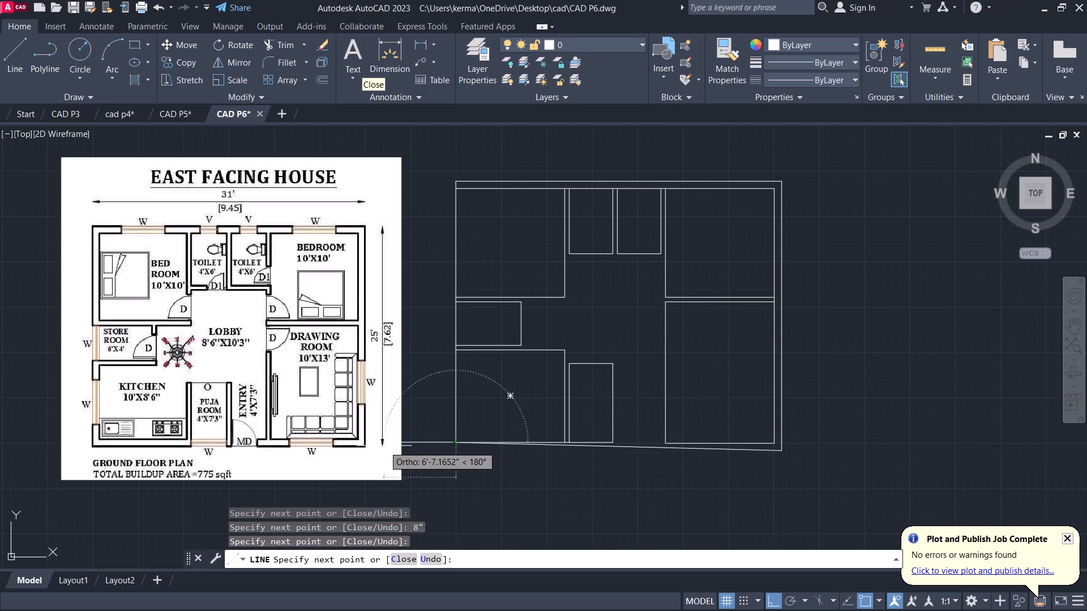
left_click(452, 450)
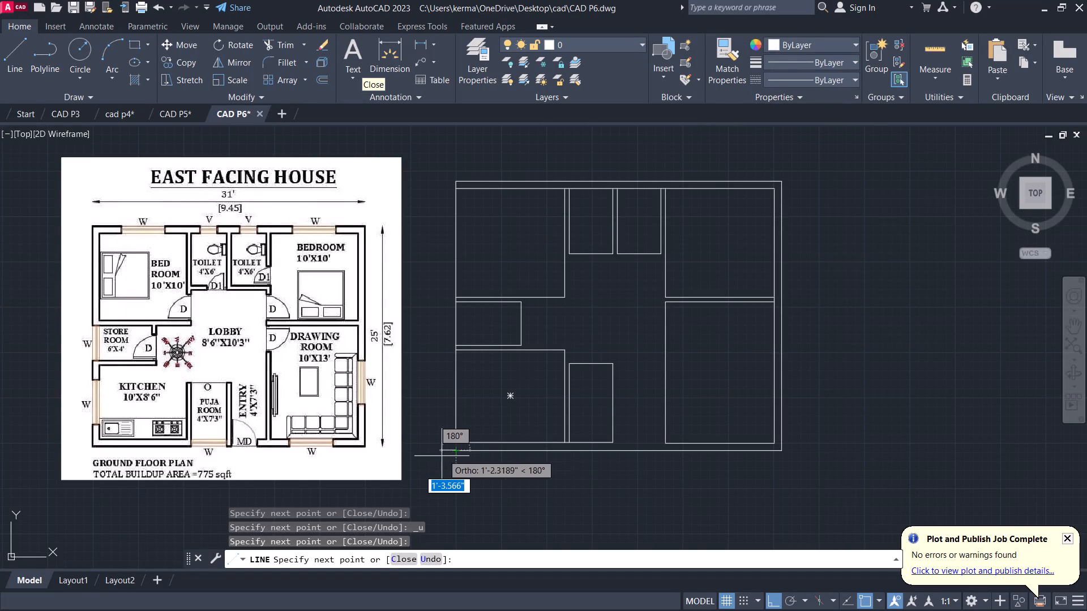
type("8\"")
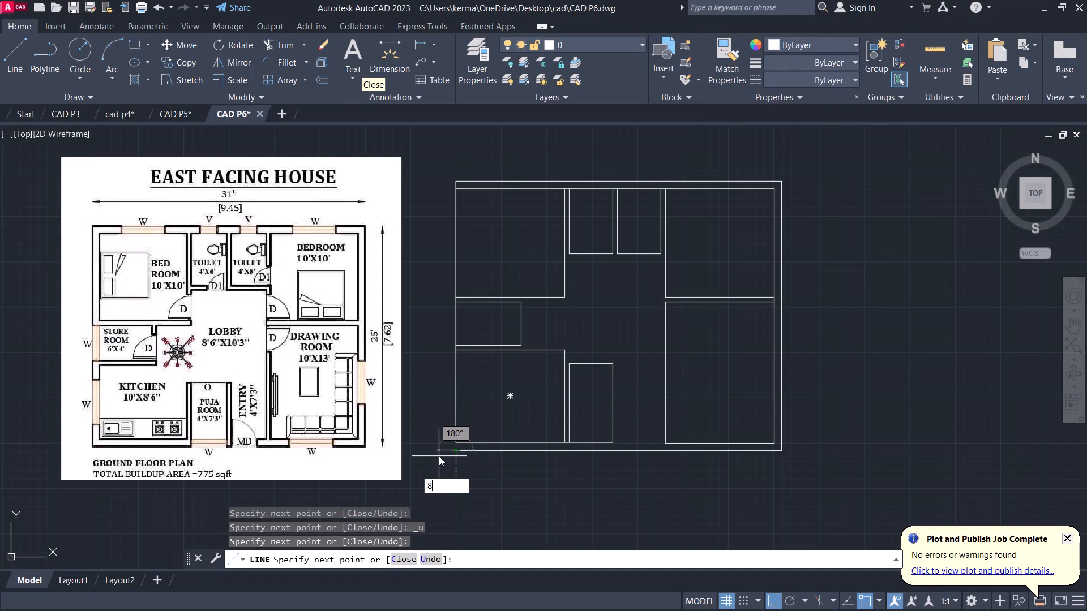
key("Return")
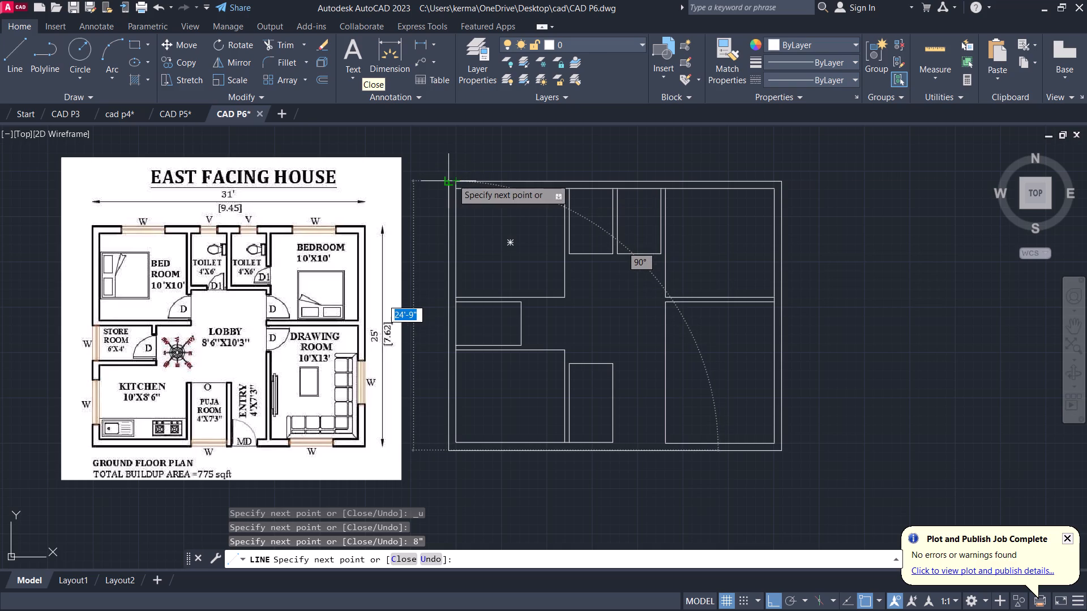
left_click(446, 179)
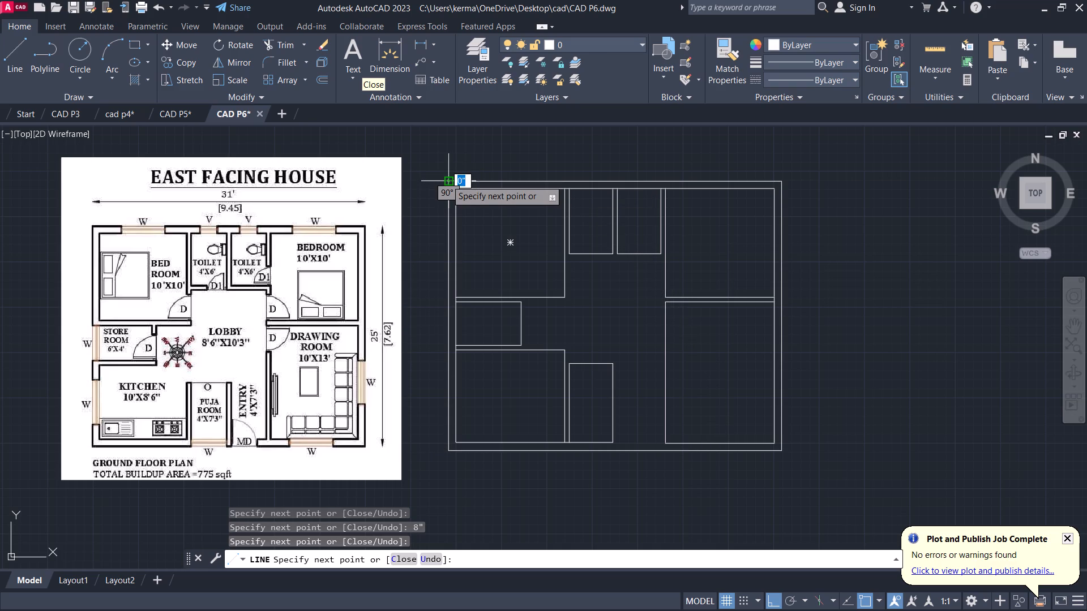
left_click(453, 179)
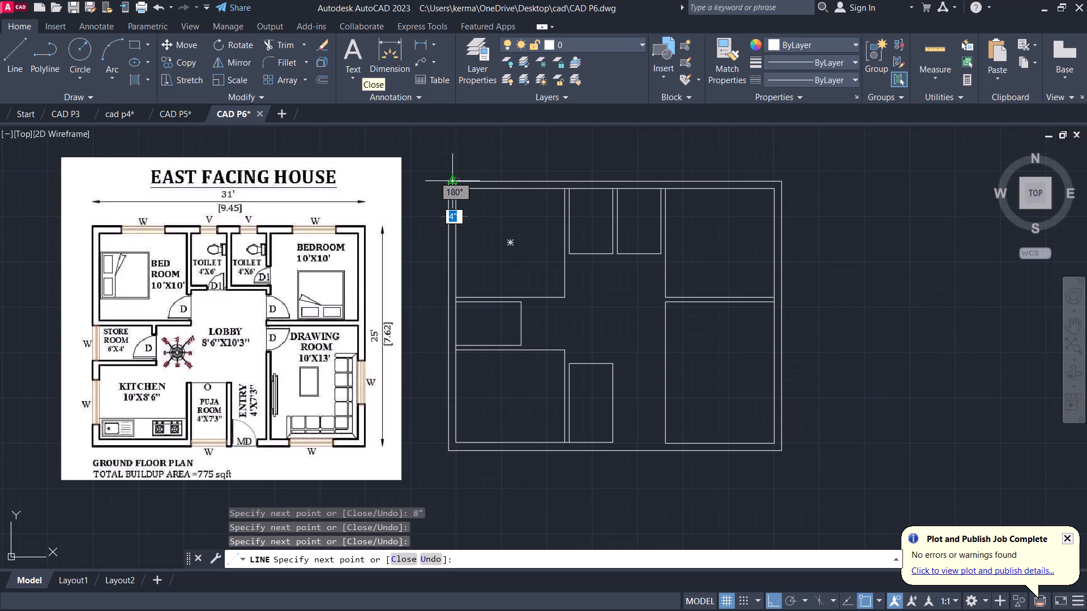
key("Escape")
Delete the short 8" construction line joining the left-hand bedroom's corner to the outer wall line.
left_click(456, 185)
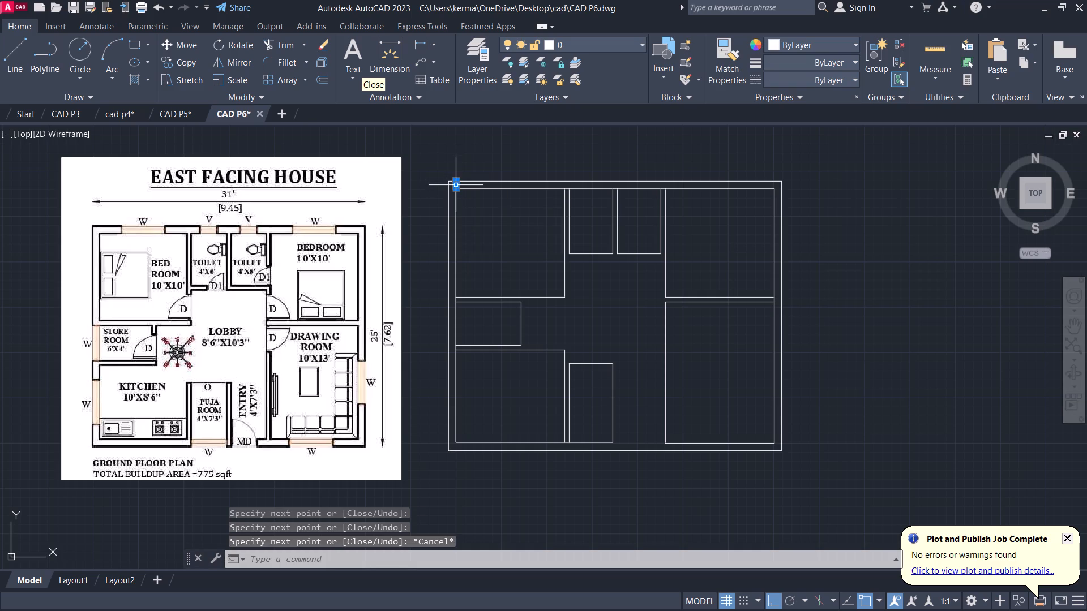
key("Delete")
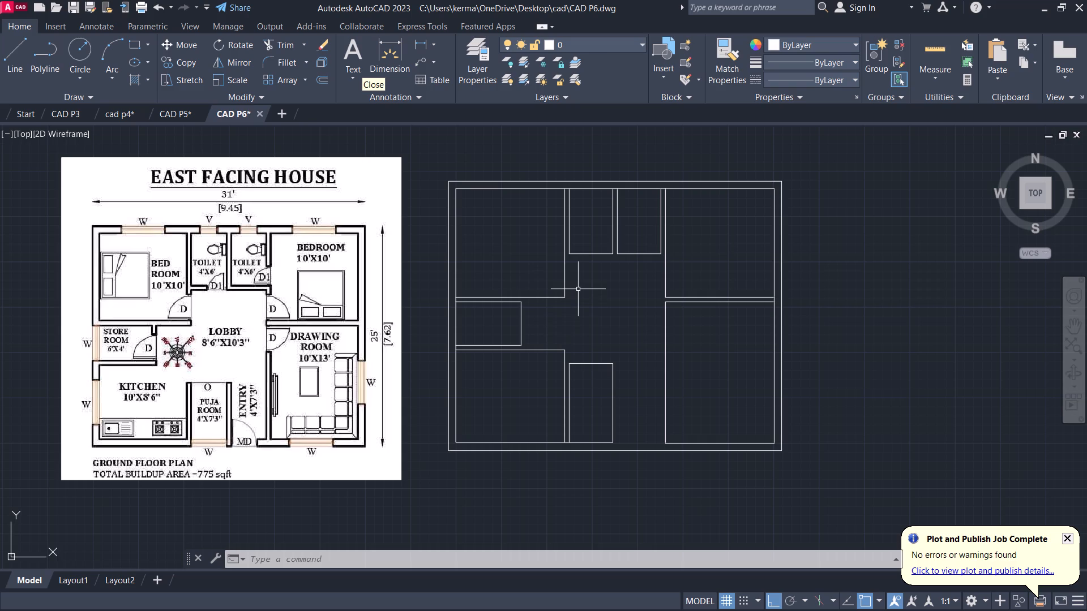
Draw a small freehand rectangle for the ventilator above the left-hand toilet, spanning the full thickness of the north outer wall.
type("REC")
key("Return")
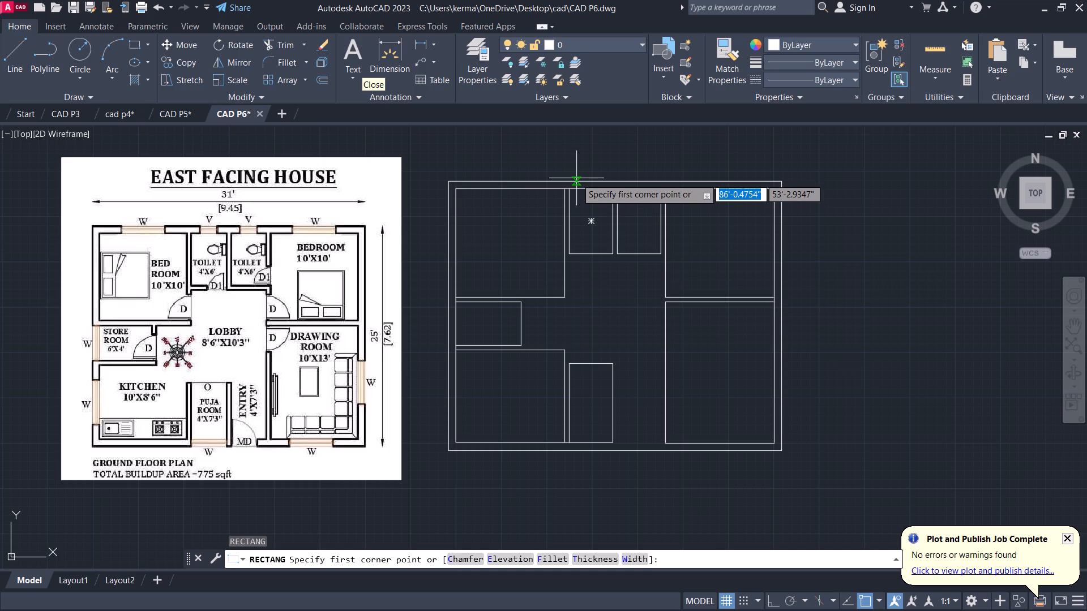
scroll(576, 179, "up", 3)
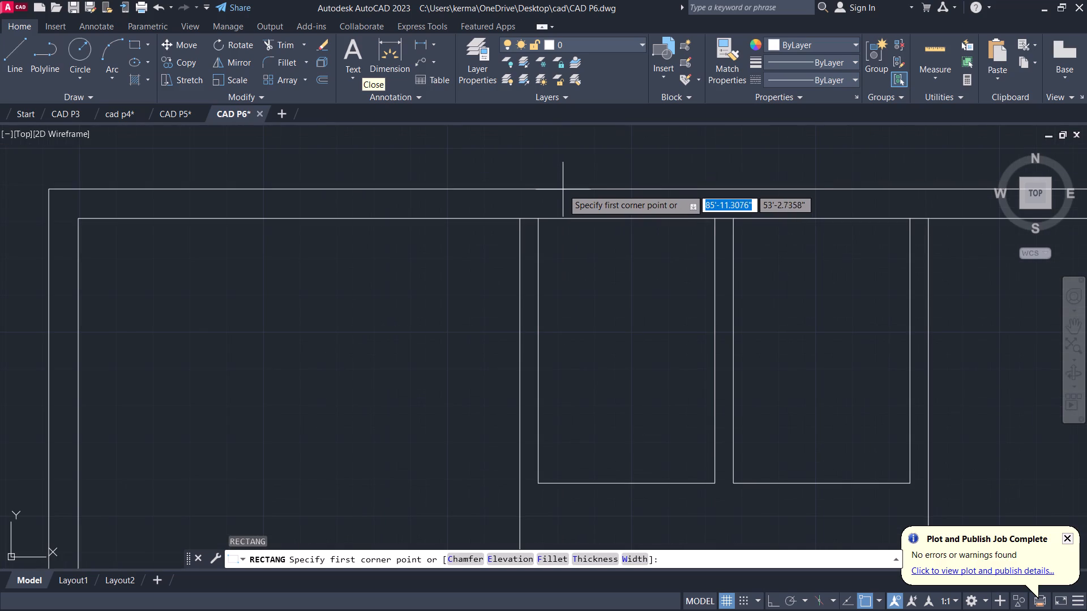
left_click(555, 190)
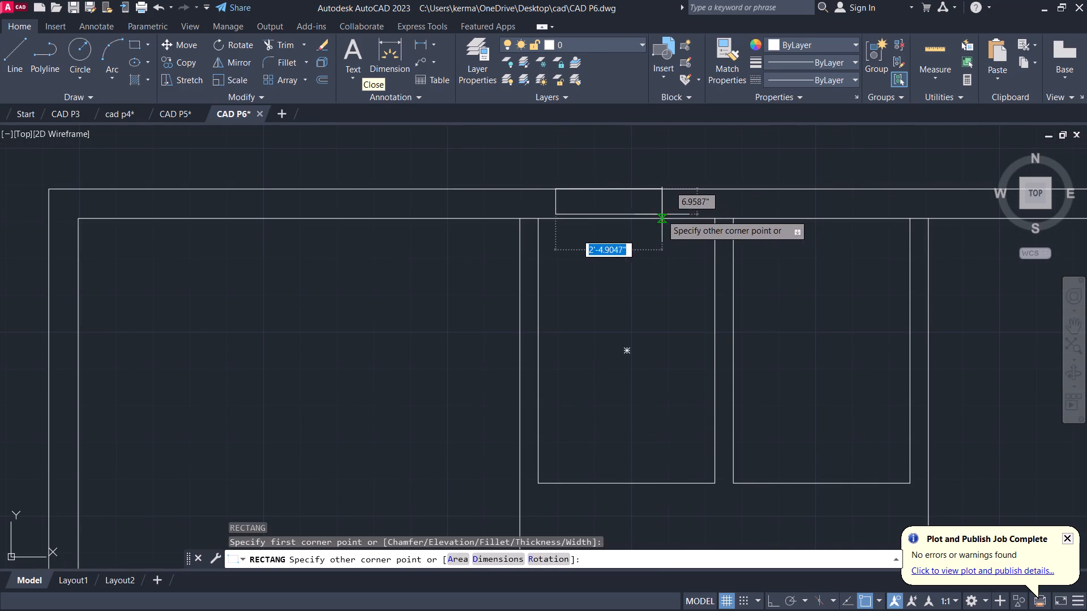
left_click(637, 218)
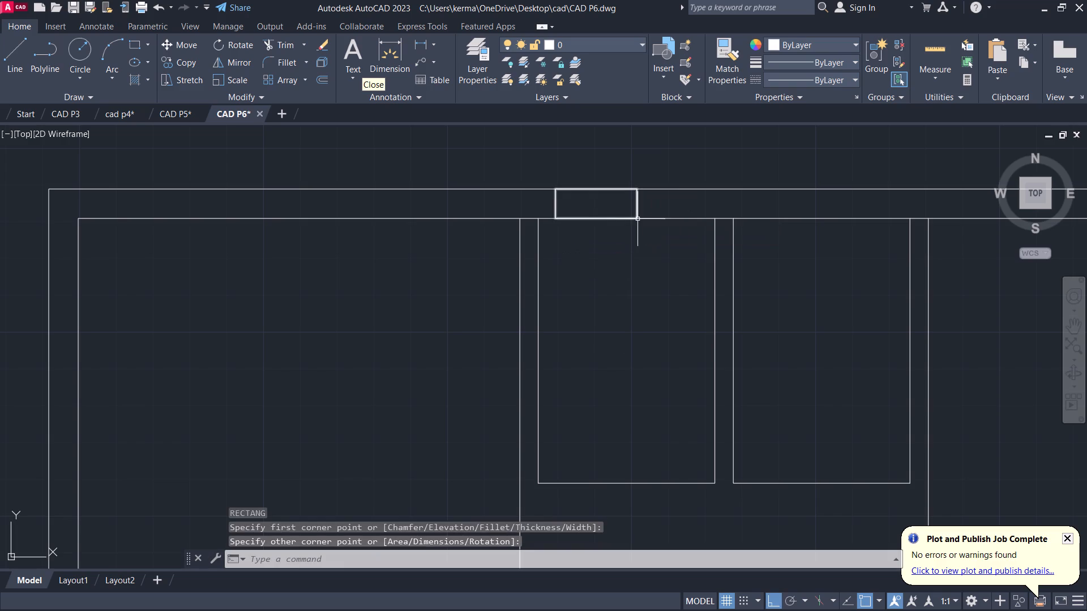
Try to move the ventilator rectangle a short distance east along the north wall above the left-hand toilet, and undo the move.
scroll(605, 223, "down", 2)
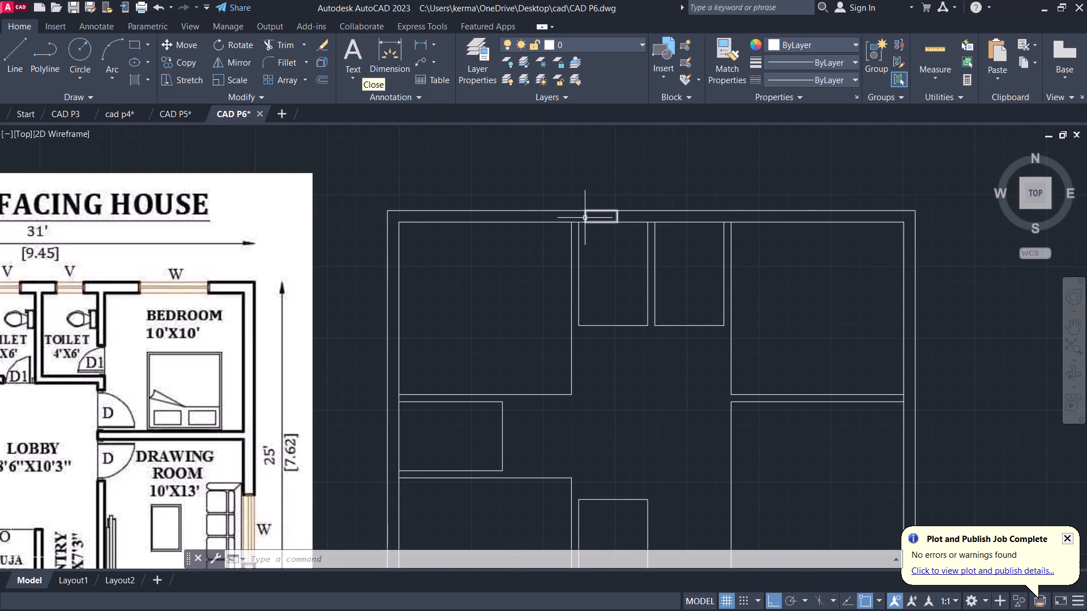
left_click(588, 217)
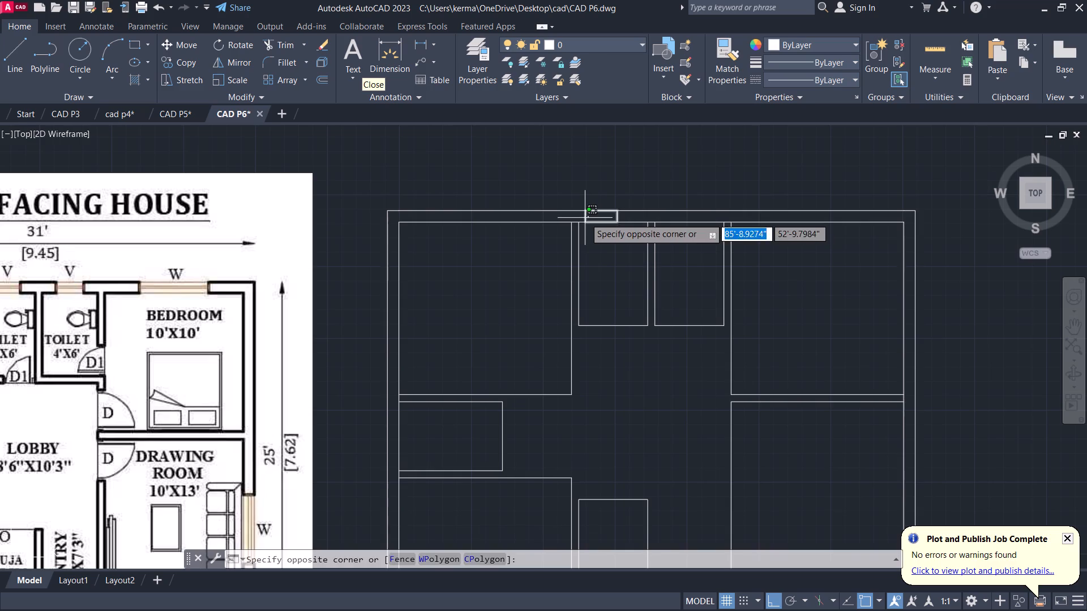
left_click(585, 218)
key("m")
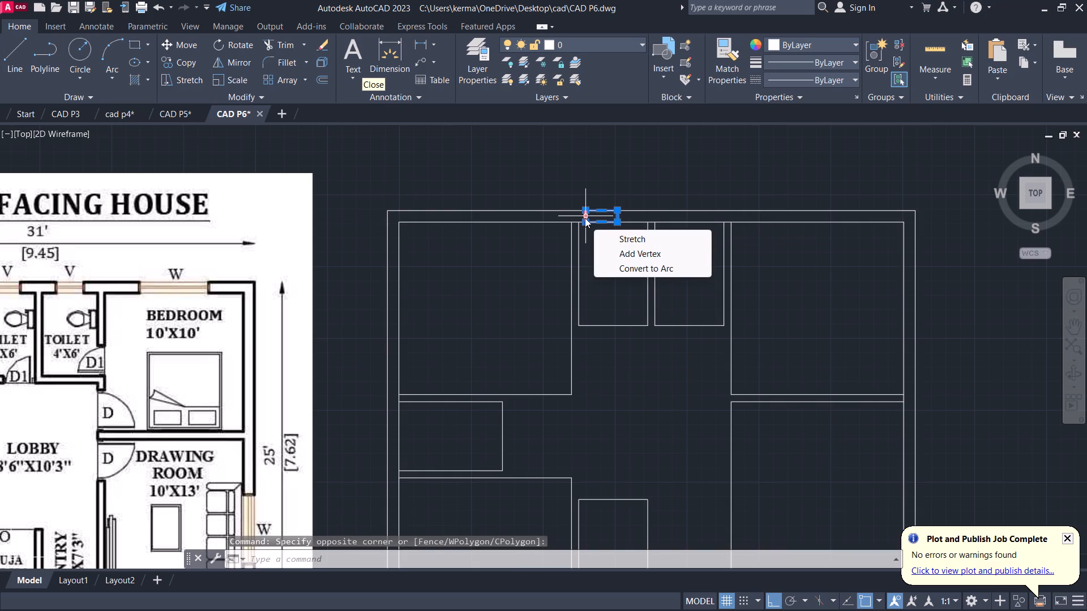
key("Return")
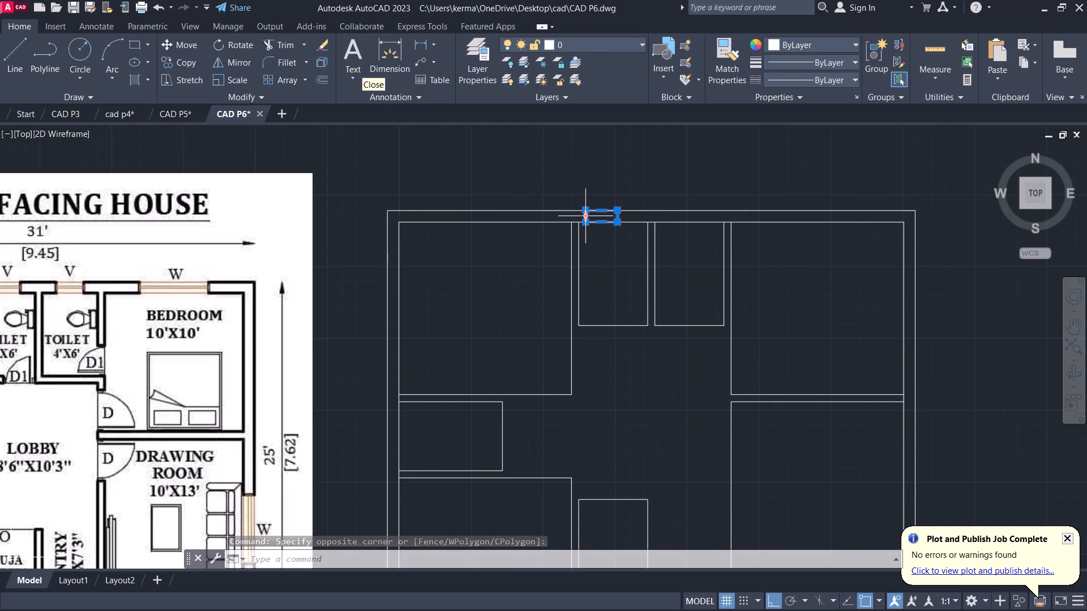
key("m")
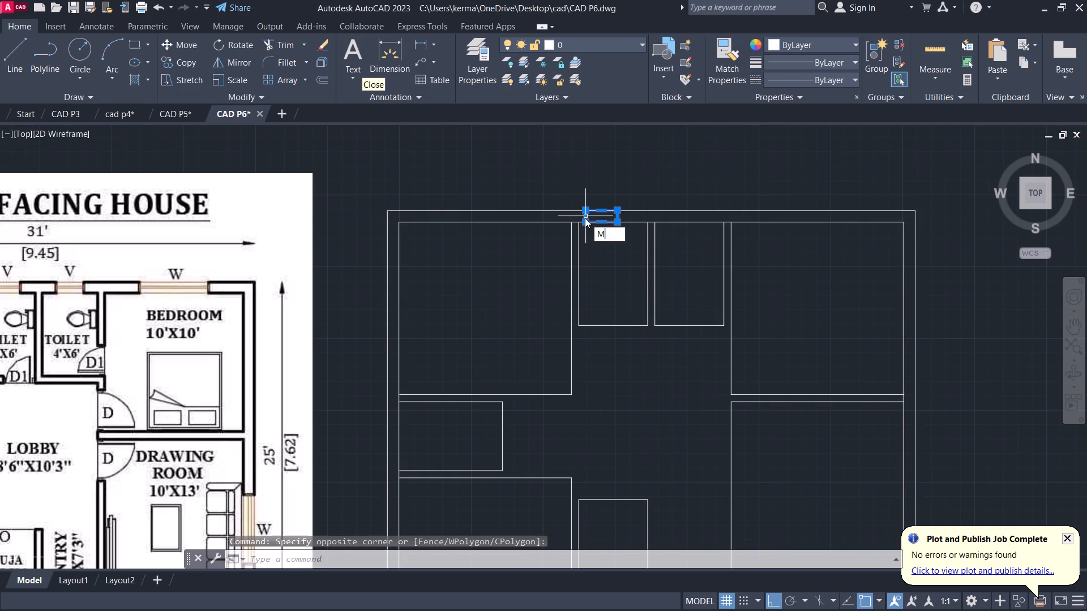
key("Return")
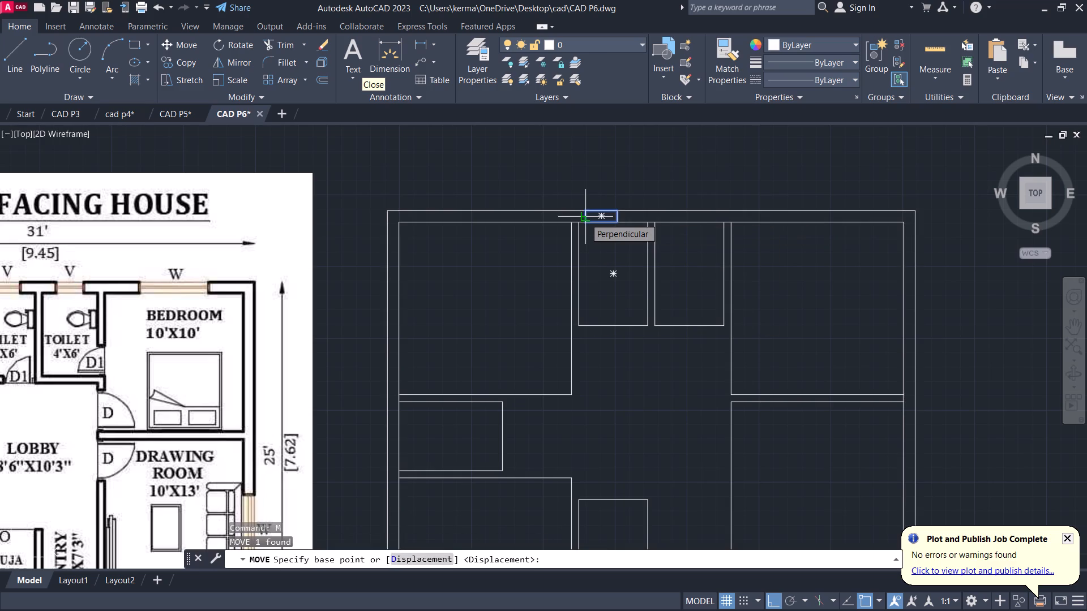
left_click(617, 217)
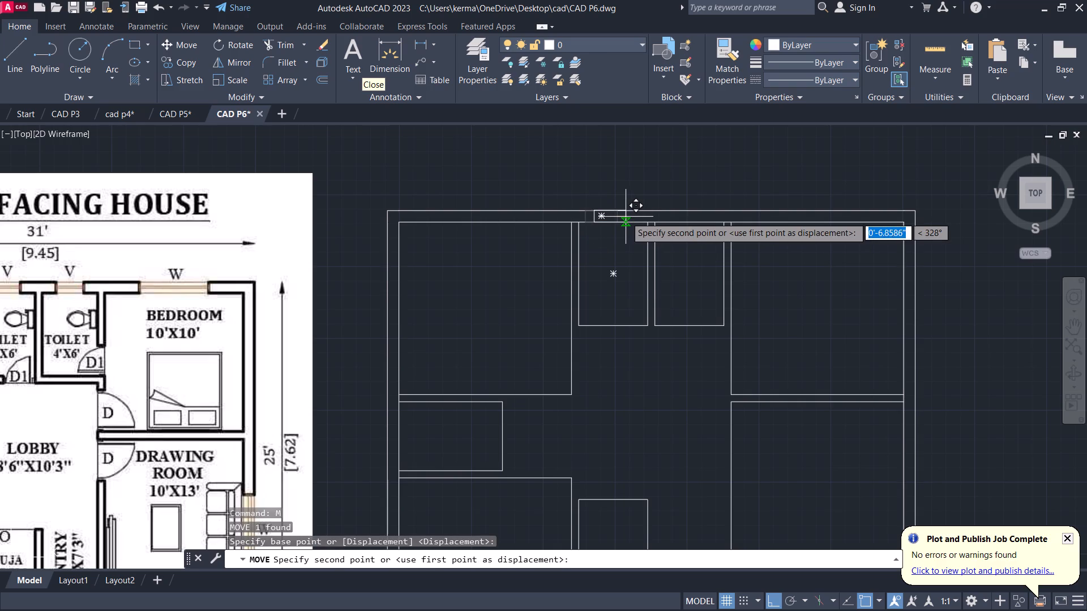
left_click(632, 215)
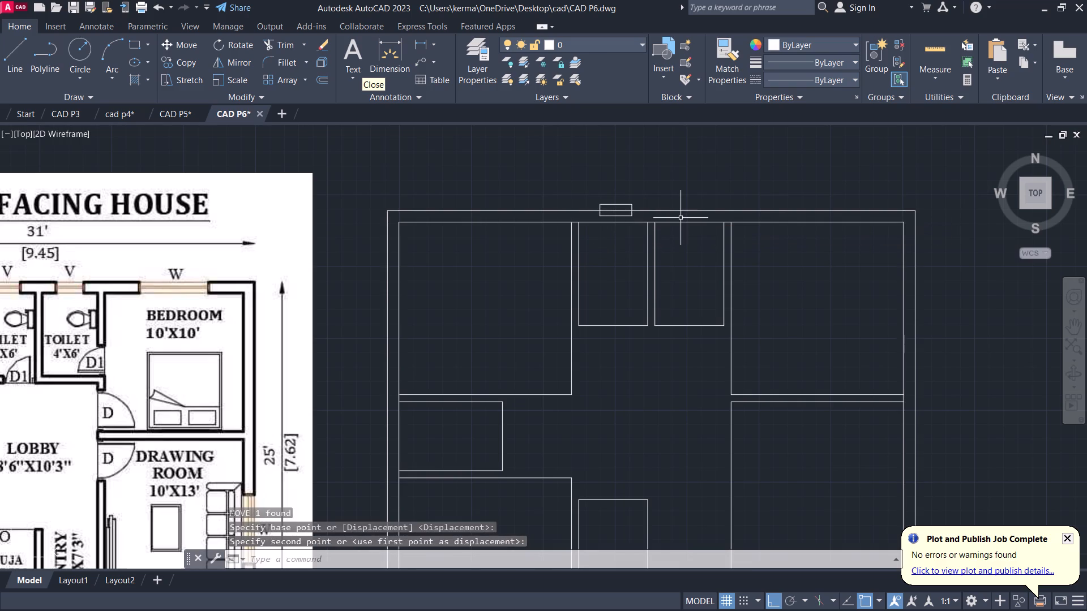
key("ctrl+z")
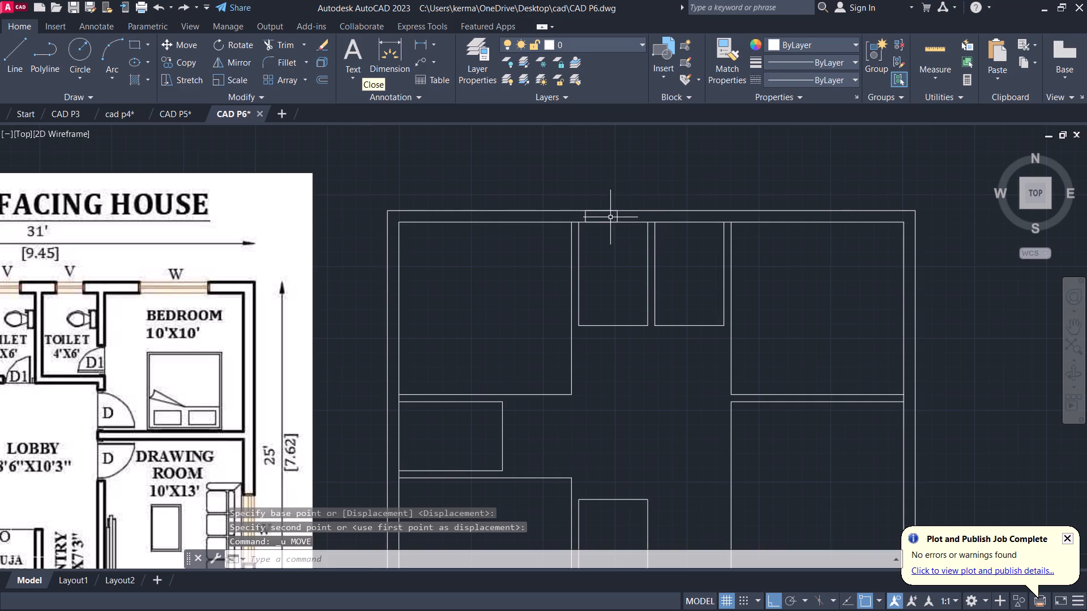
Stretch the ventilator rectangle's east edge about 4" further east along the north outer wall.
left_click(615, 217)
left_click(619, 217)
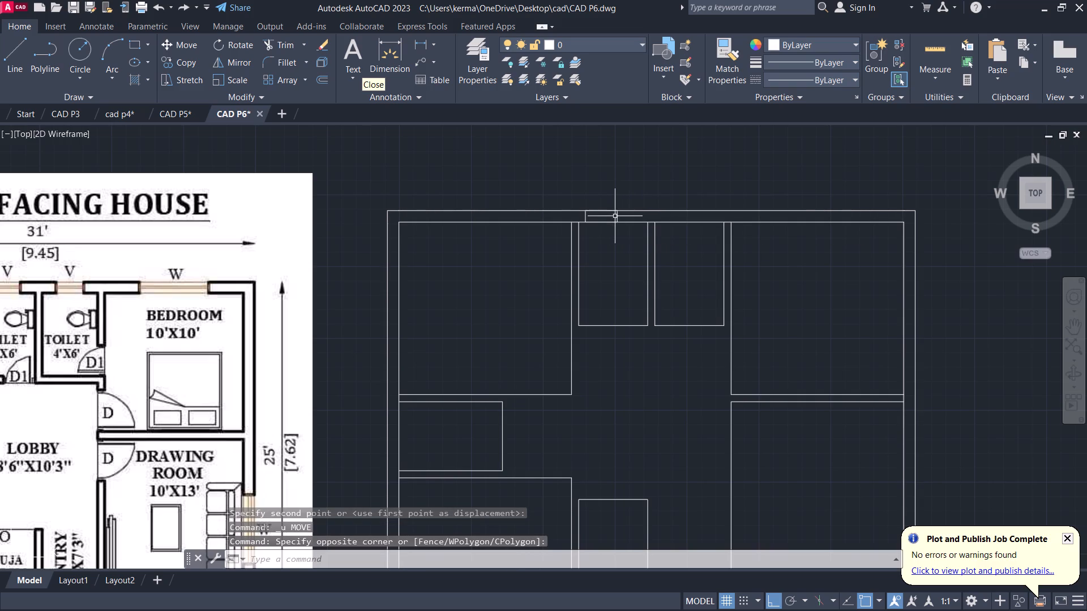
left_click(616, 218)
left_click(615, 218)
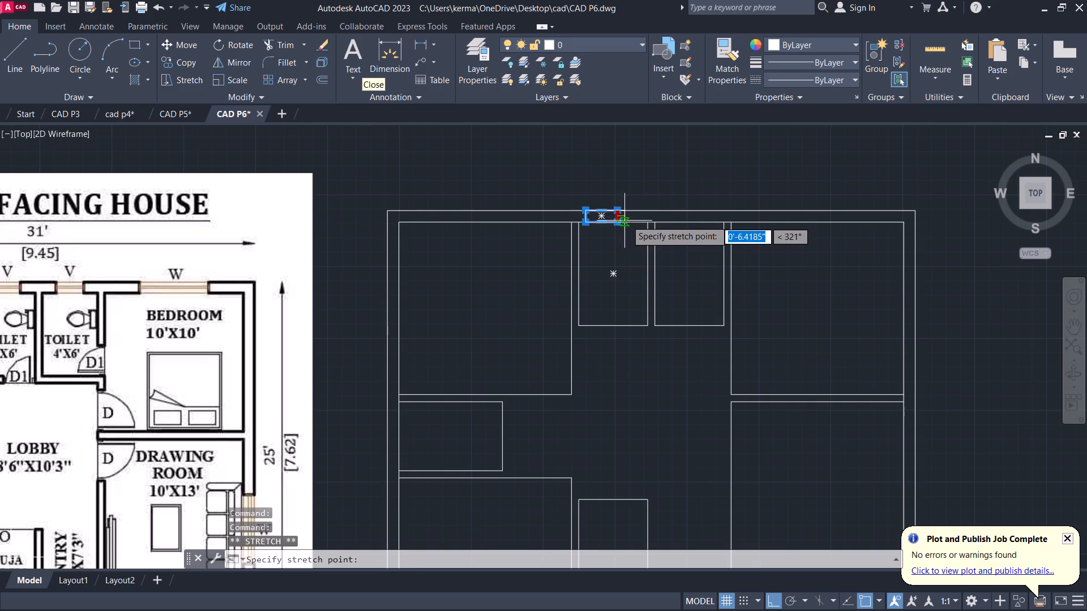
scroll(633, 216, "up", 1)
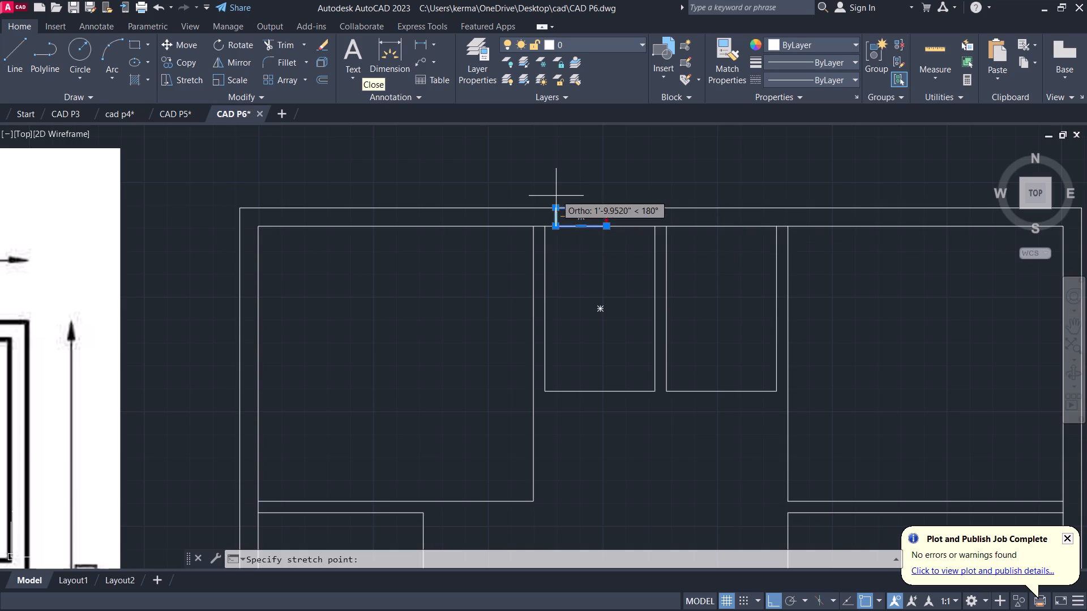
left_click(616, 218)
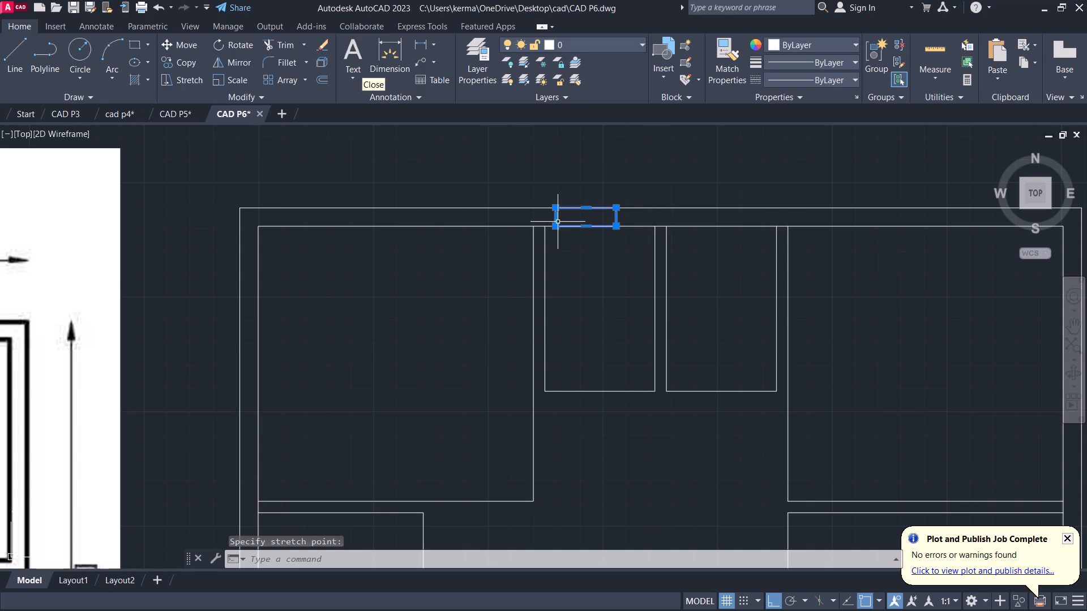
Move the ventilator rectangle about 10" east within the north outer wall, towards the middle of the left-hand toilet.
key("grave")
key("BackSpace")
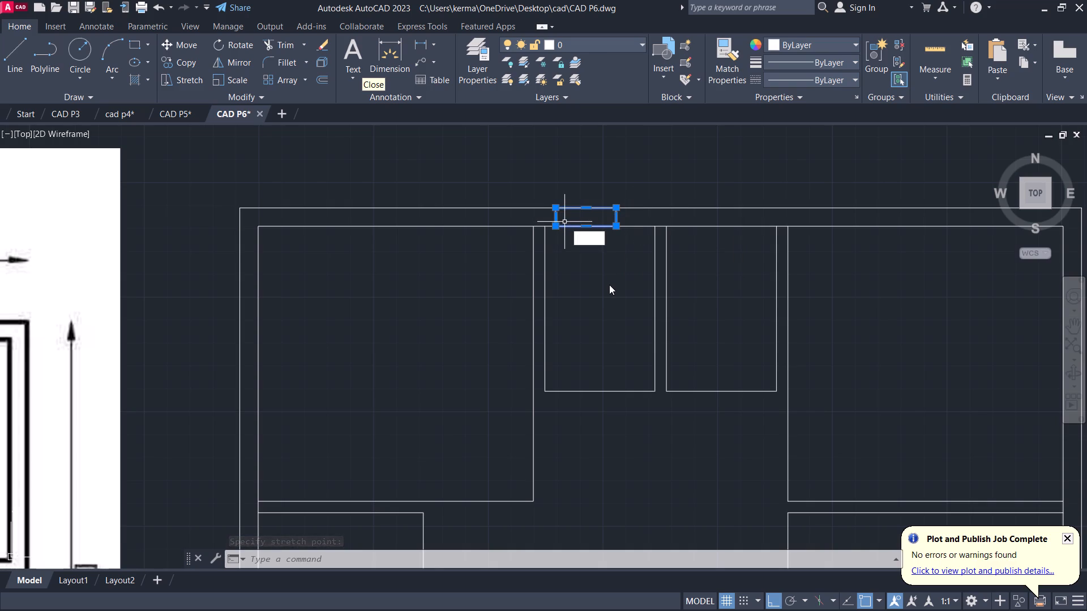
key("m")
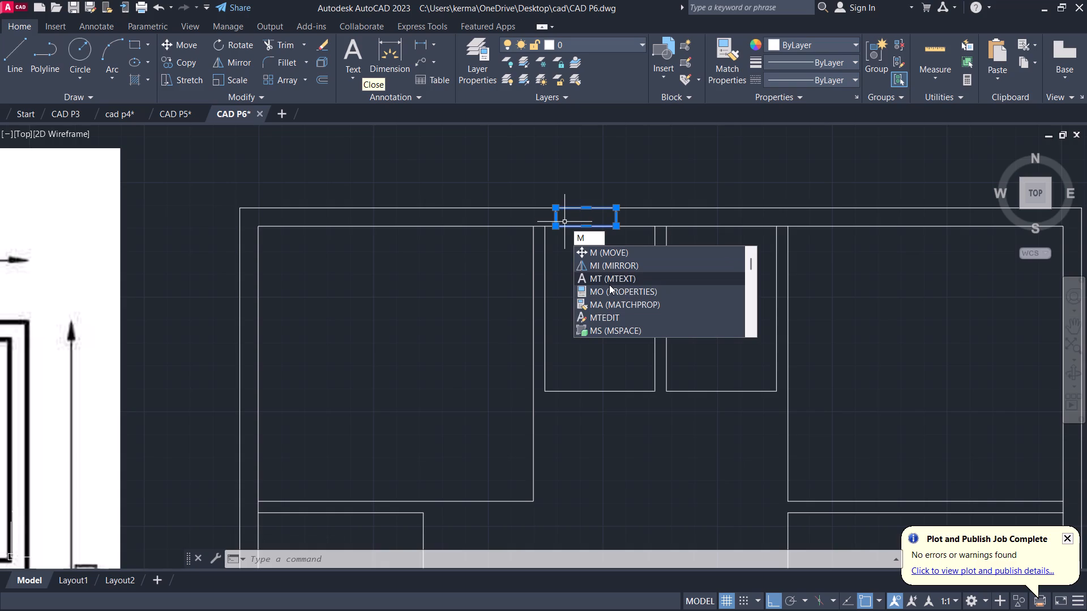
key("Return")
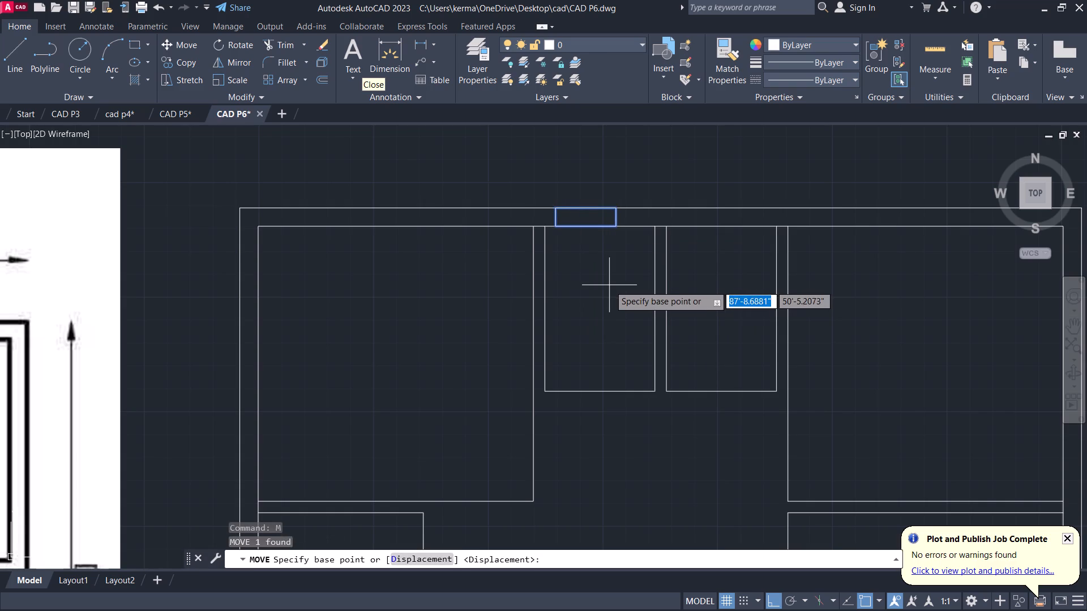
left_click(618, 219)
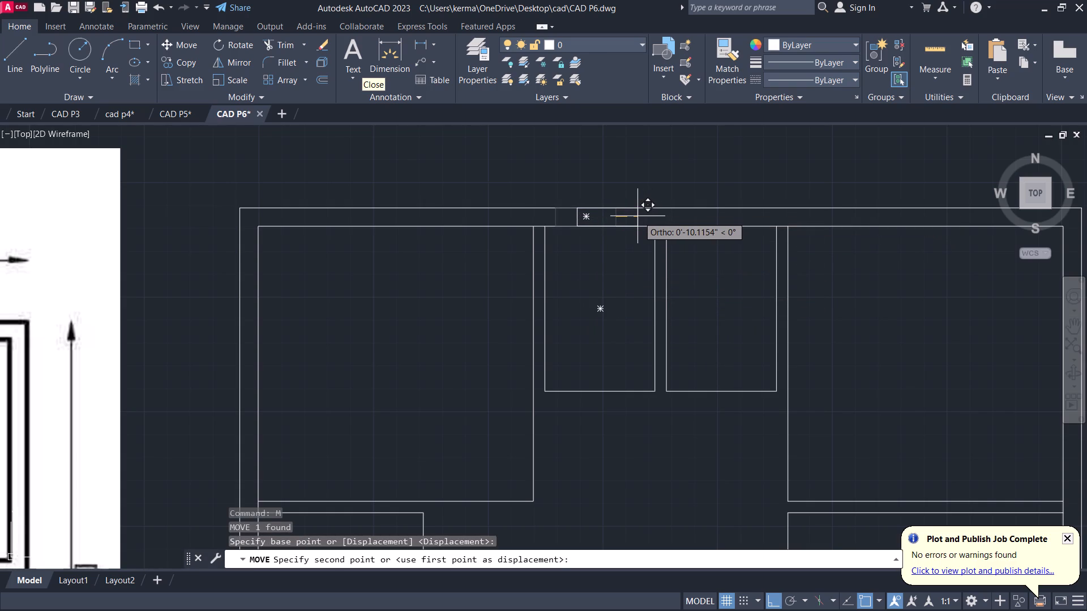
left_click(637, 216)
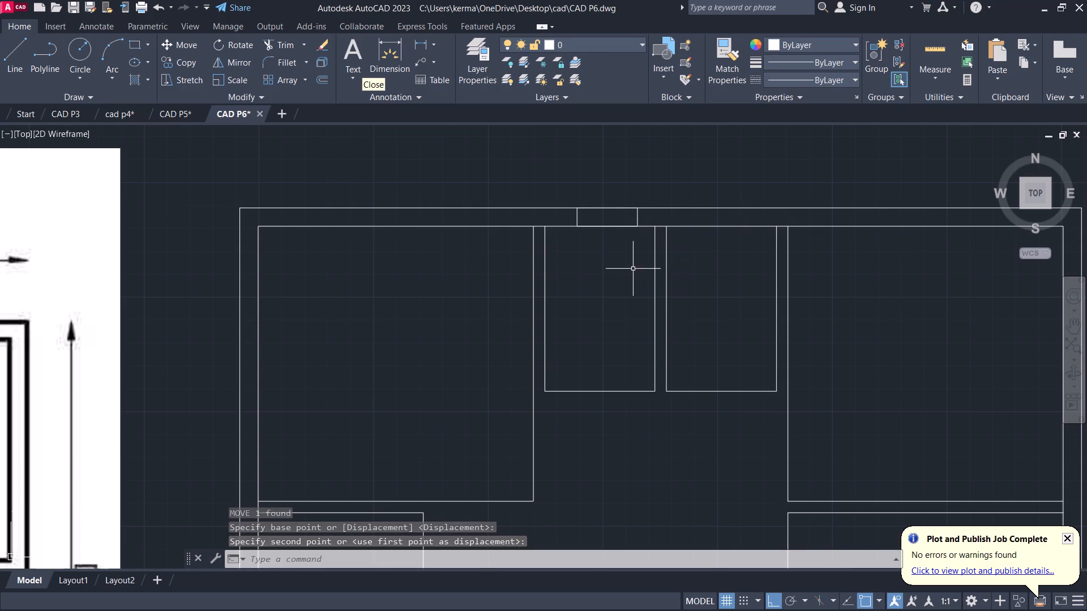
Draw a horizontal centre line through the ventilator rectangle between the midpoints of its short sides, about 2'-2" long.
key("l")
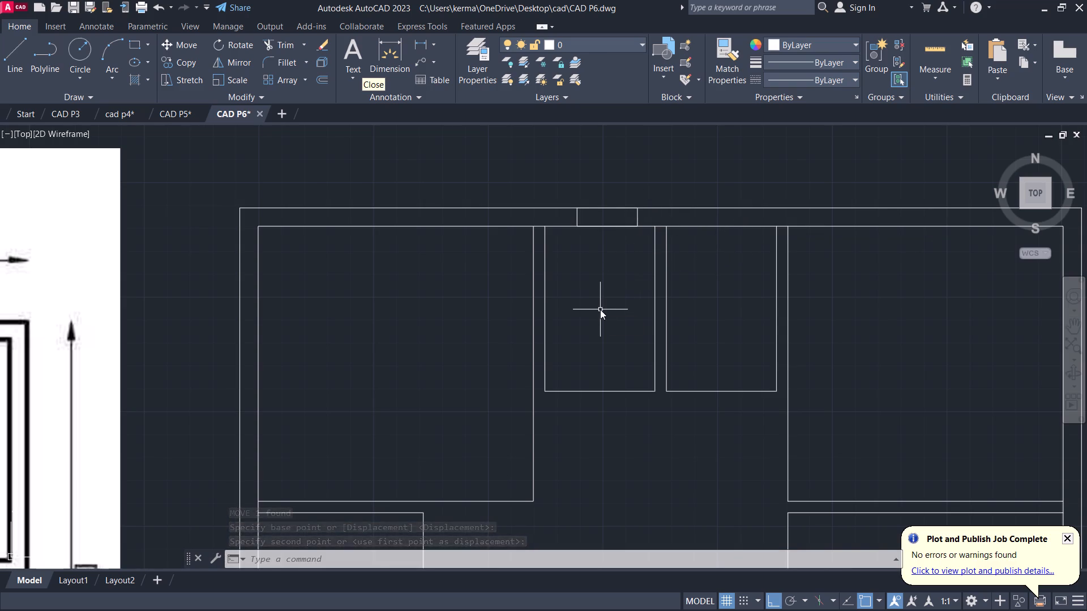
key("Return")
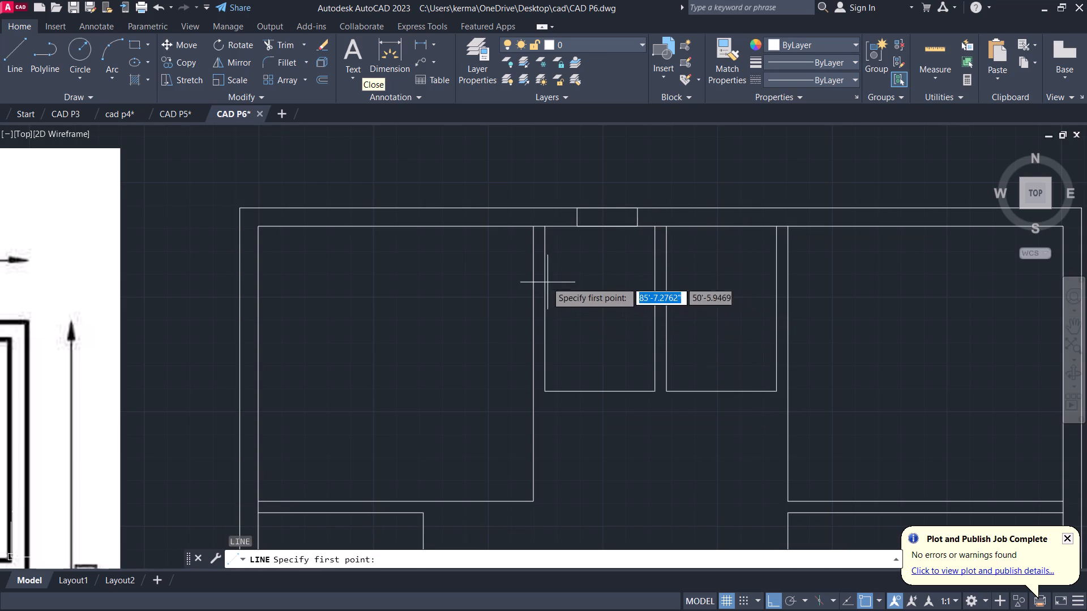
left_click(574, 219)
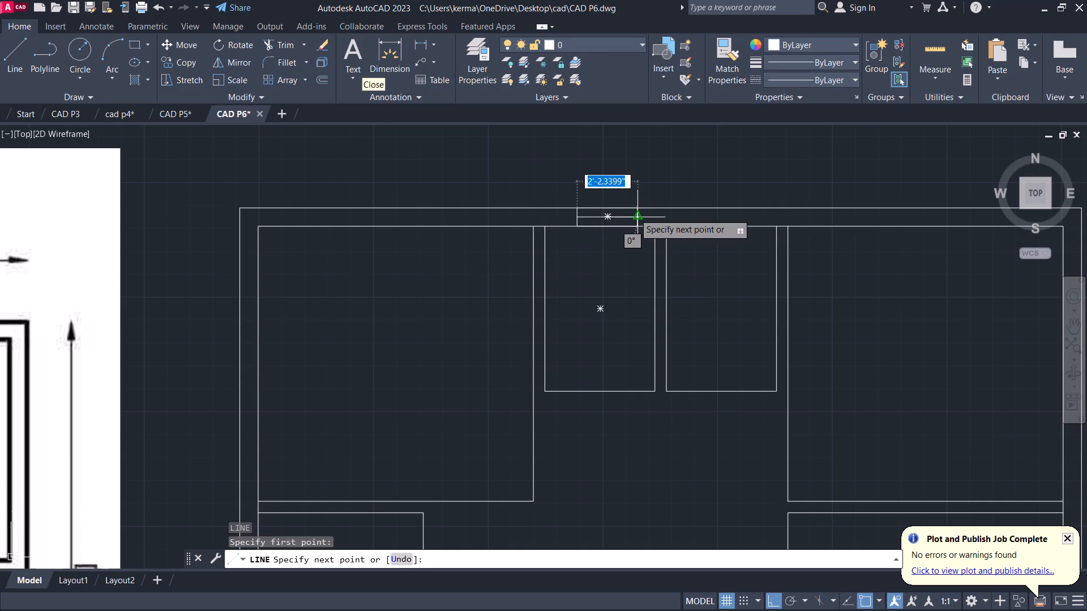
left_click(634, 213)
key("Escape")
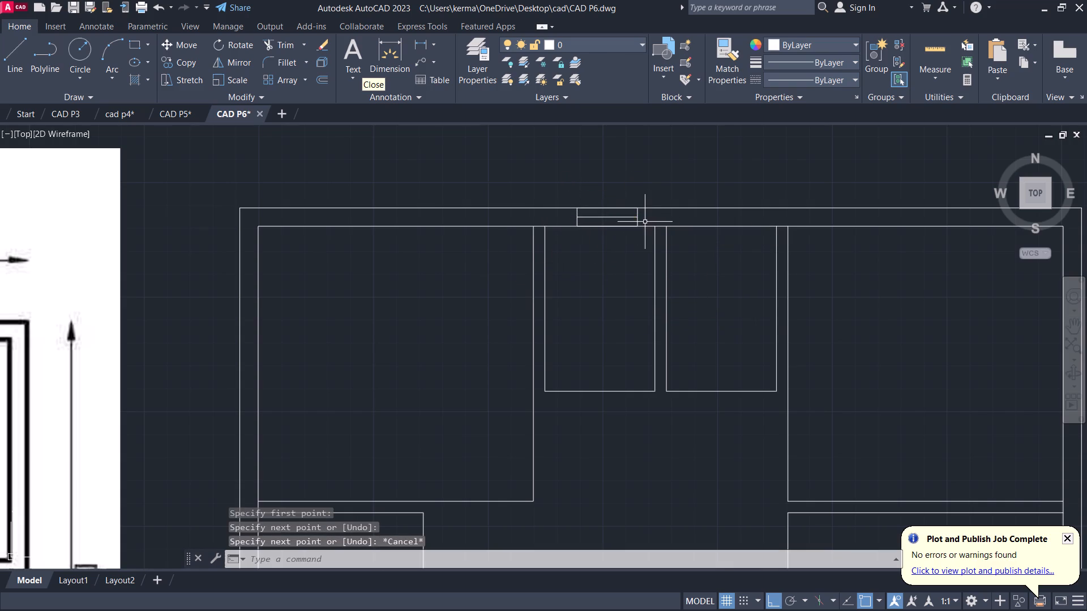
Copy the ventilator rectangle and its centre line about 4'-2" east along the north wall, above the right-hand toilet.
left_click(644, 222)
left_click(627, 218)
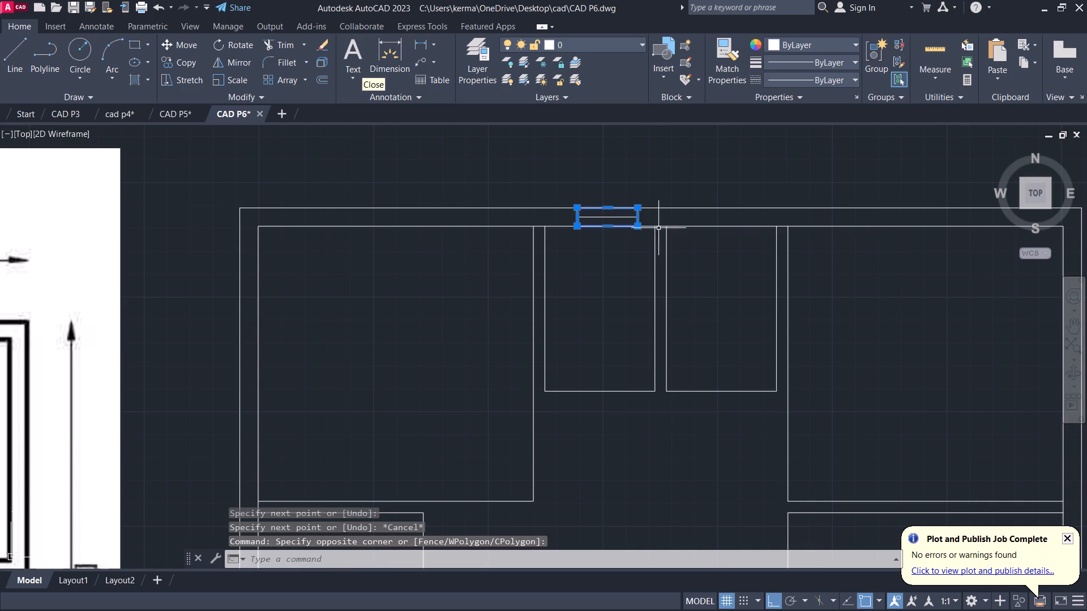
left_click(617, 217)
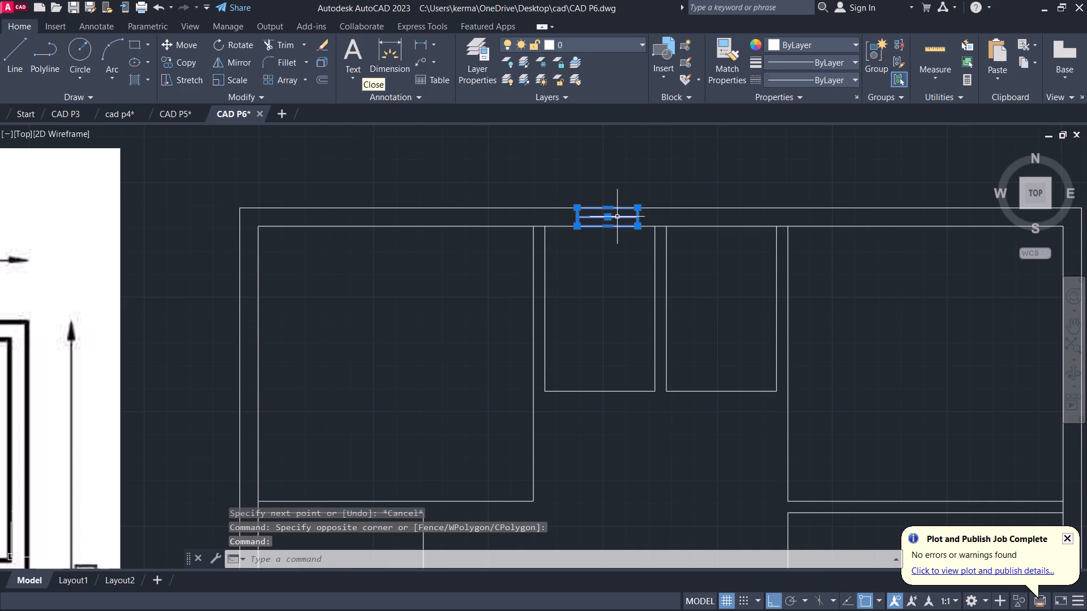
type("CO")
key("Return")
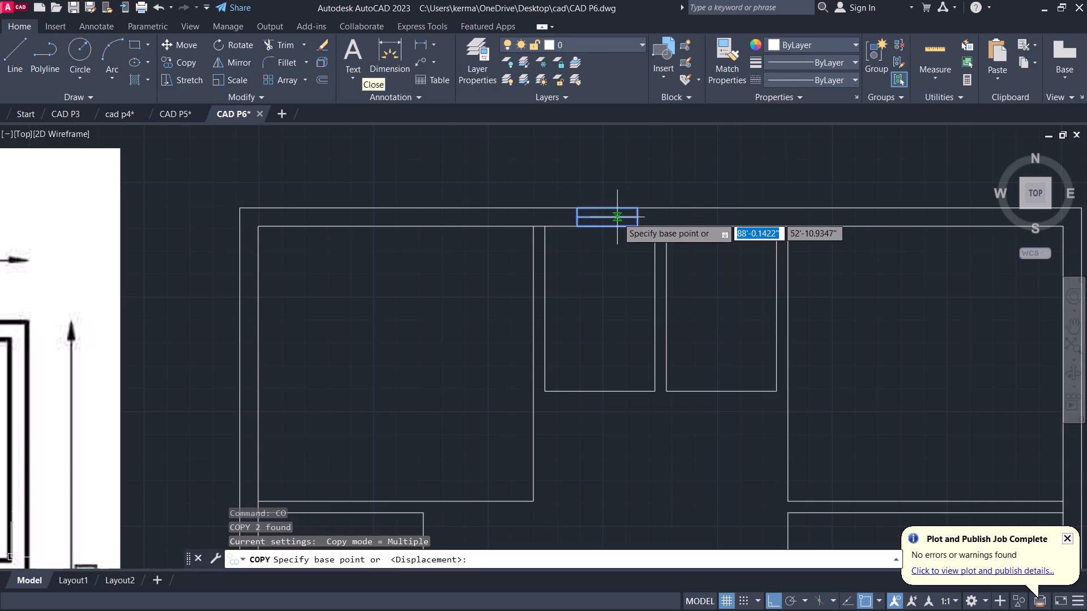
scroll(617, 217, "down", 1)
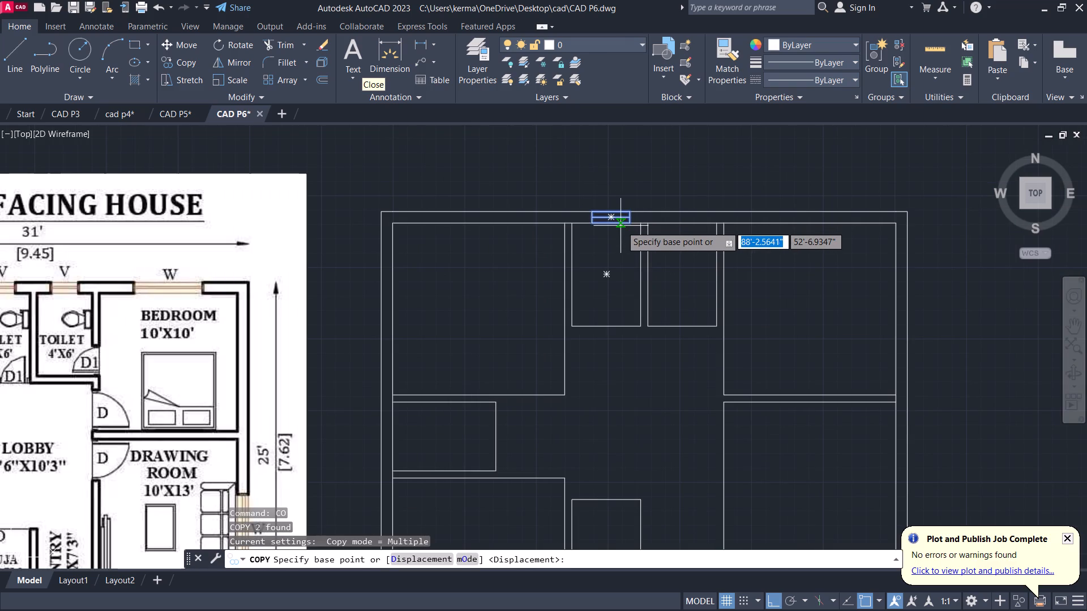
left_click(624, 223)
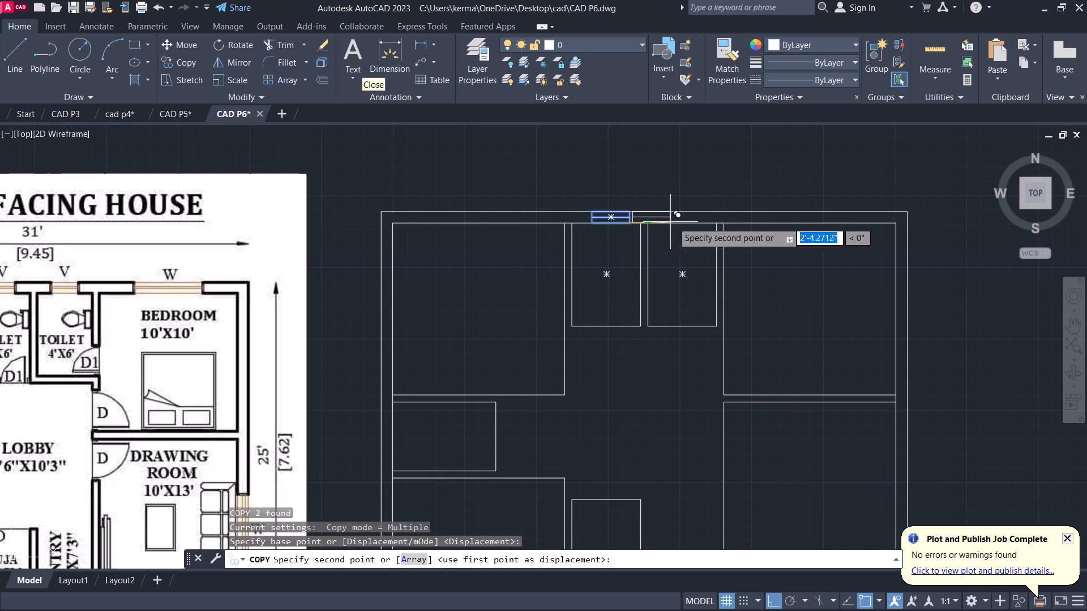
left_click(701, 224)
scroll(626, 308, "down", 2)
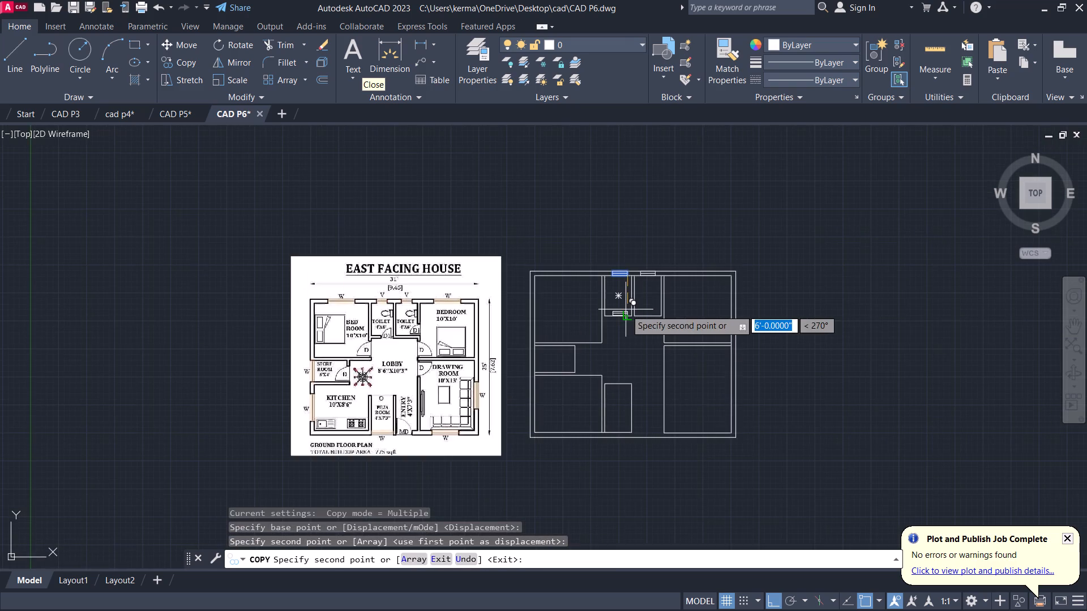
scroll(626, 309, "up", 1)
middle_click_drag(636, 312, 691, 249)
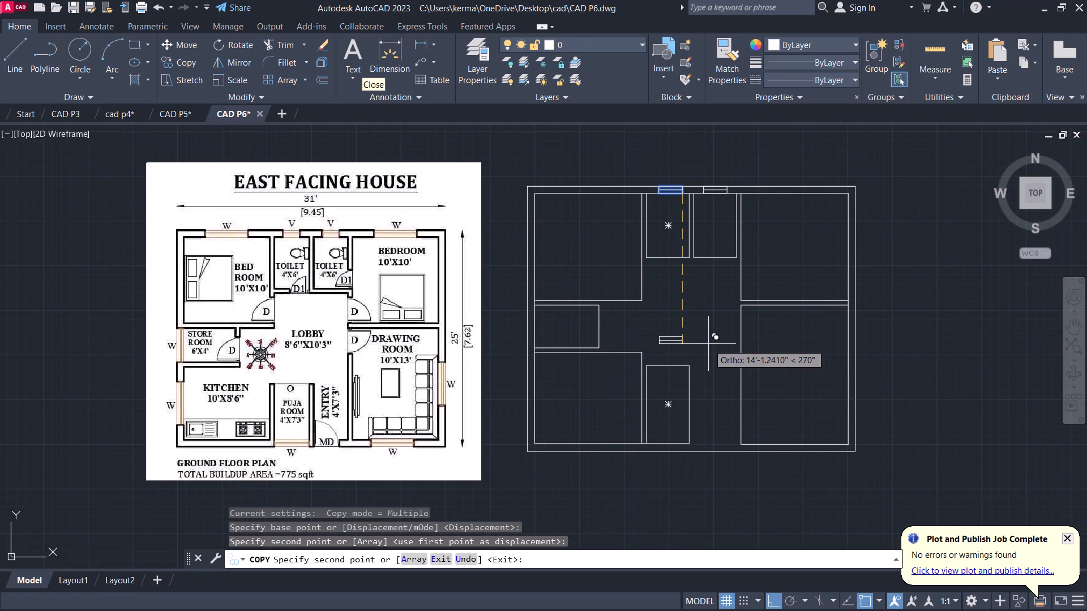
key("Escape")
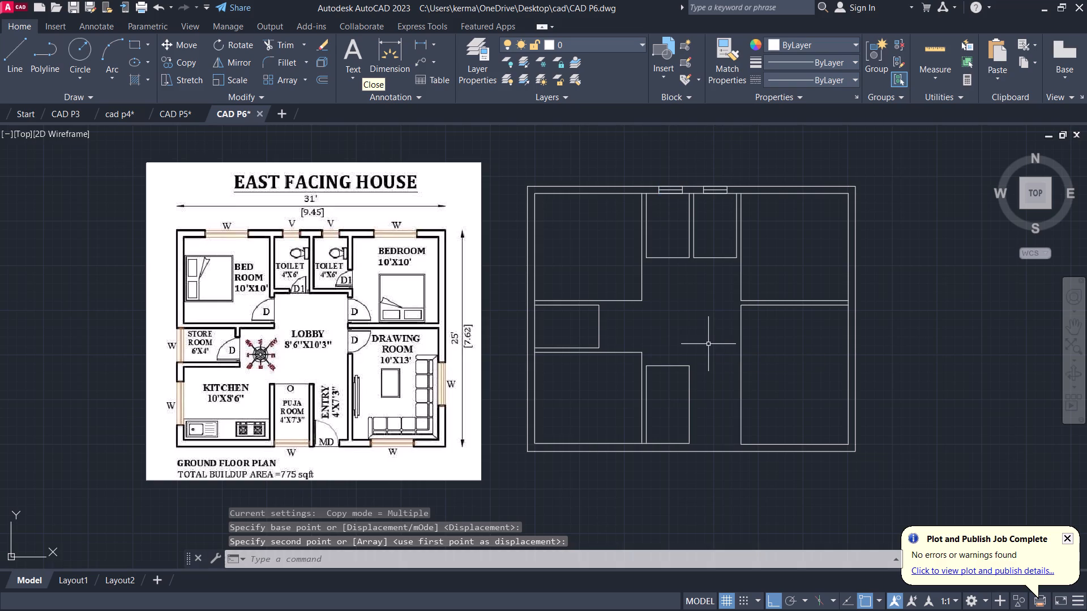
Draw a window rectangle about 4'-10" long across the thickness of the north outer wall, above the left-hand bedroom.
type("REC")
key("Return")
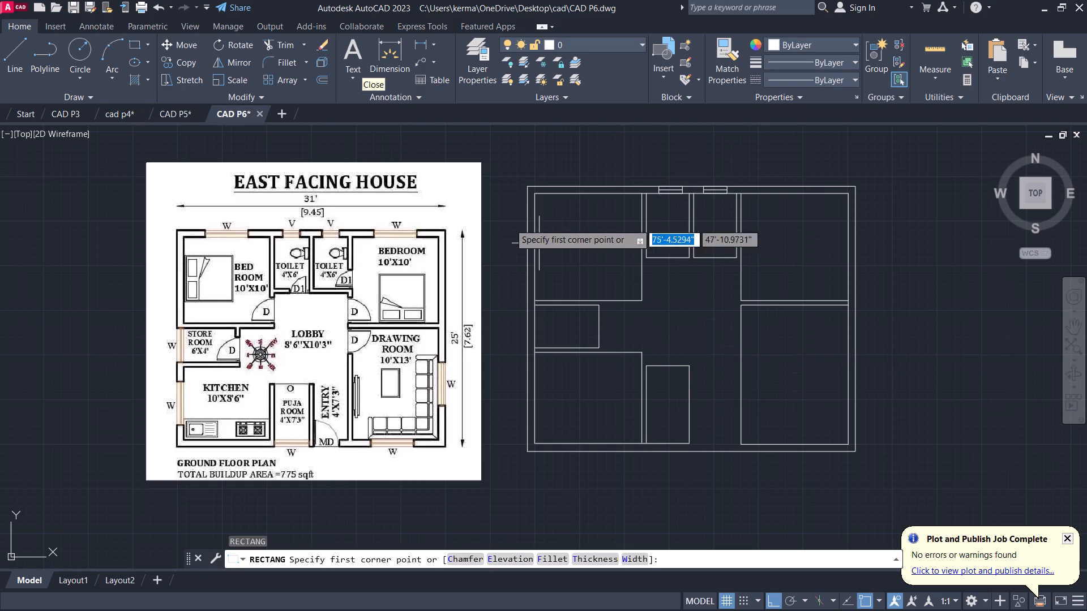
left_click(565, 194)
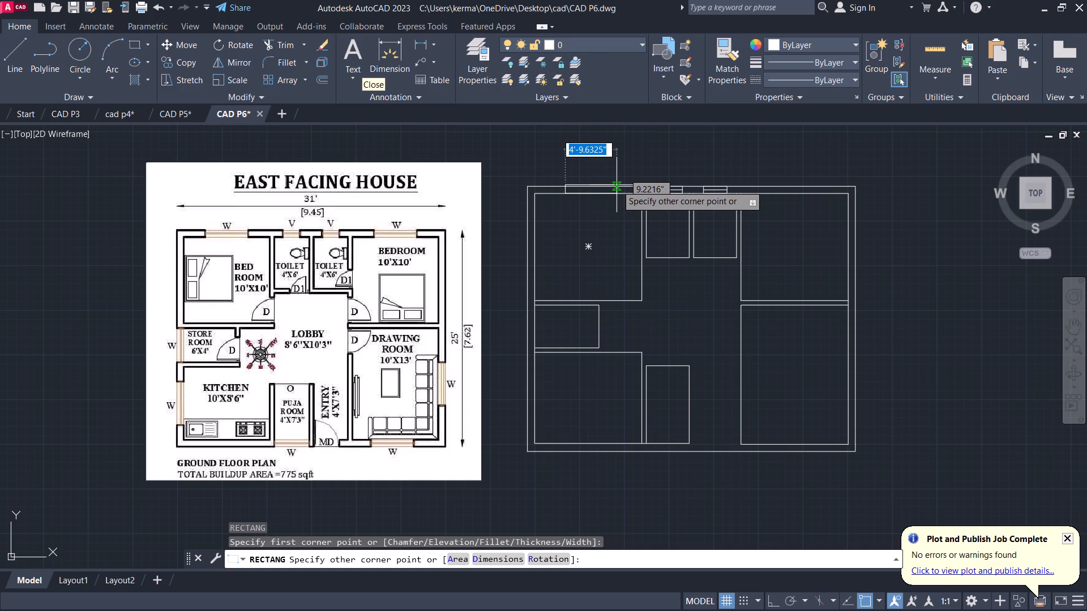
scroll(617, 188, "up", 2)
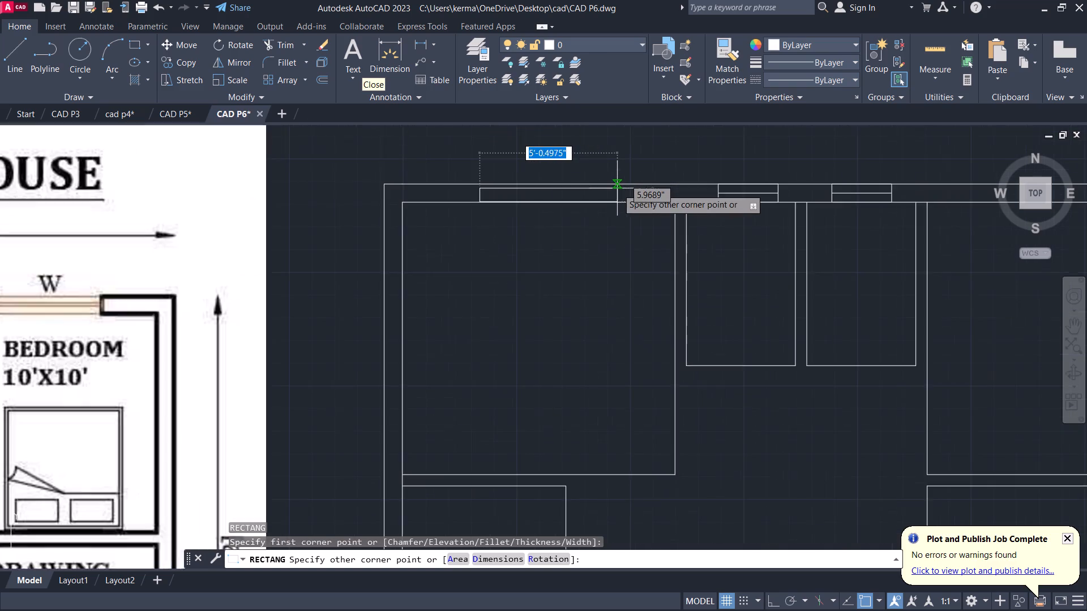
scroll(617, 188, "up", 1)
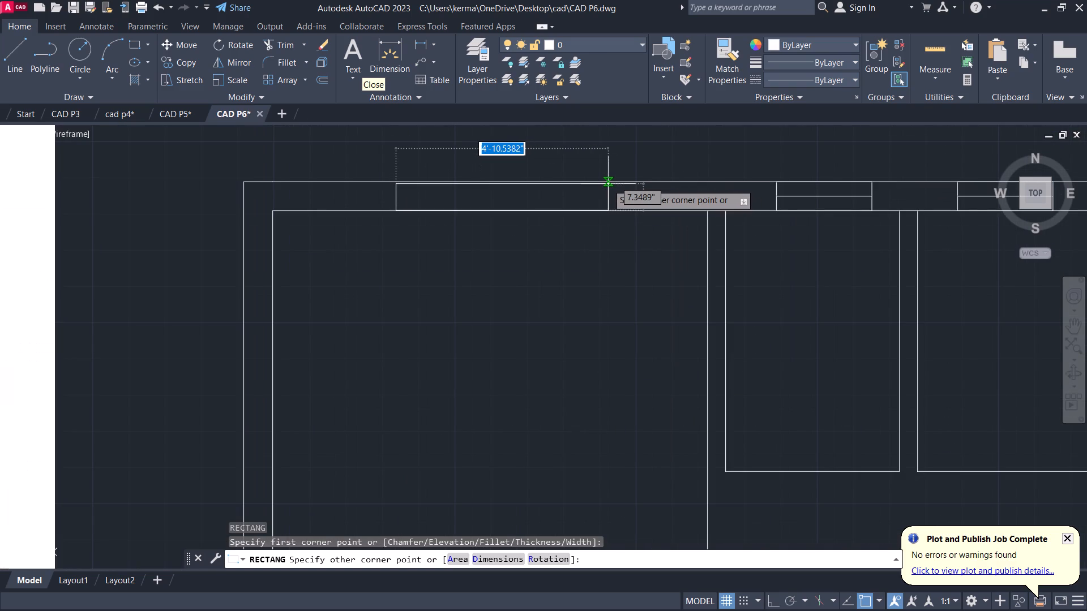
left_click(607, 184)
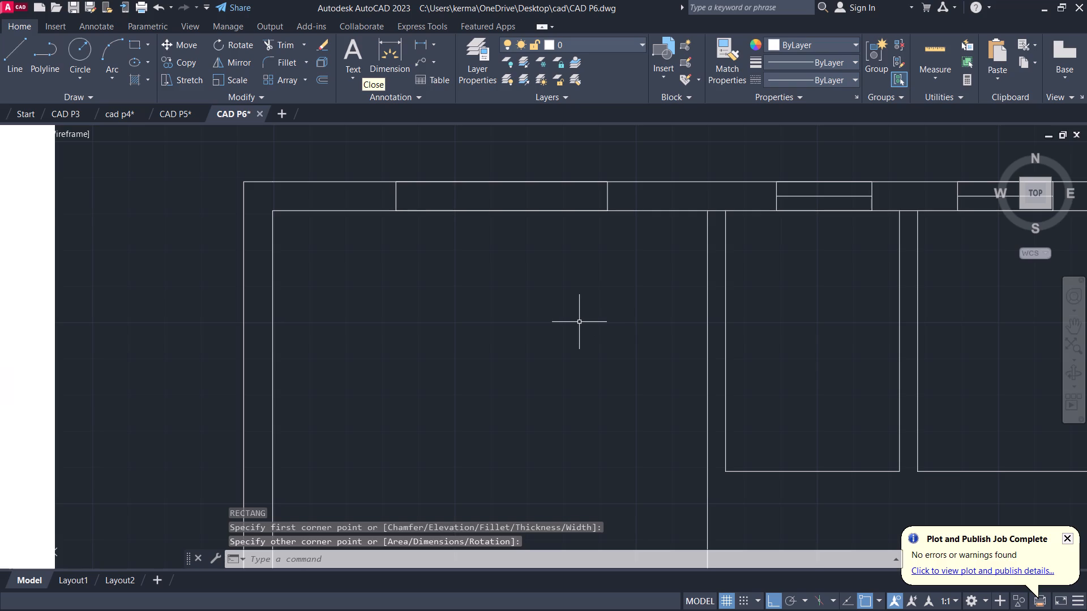
Draw a horizontal centre line through the bedroom window rectangle between the midpoints of its short sides.
key("l")
key("Return")
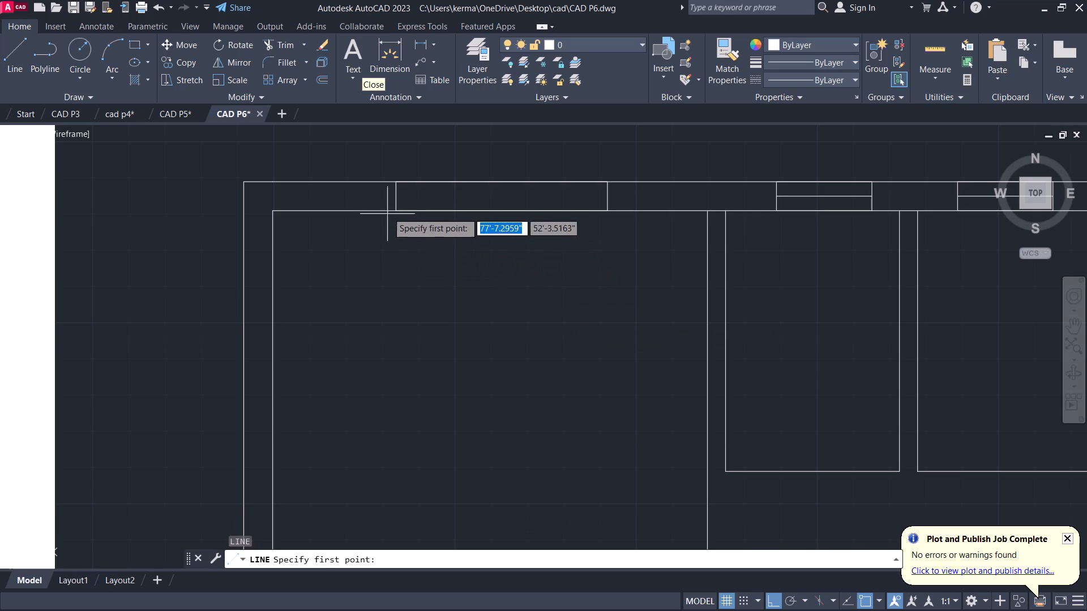
left_click(395, 197)
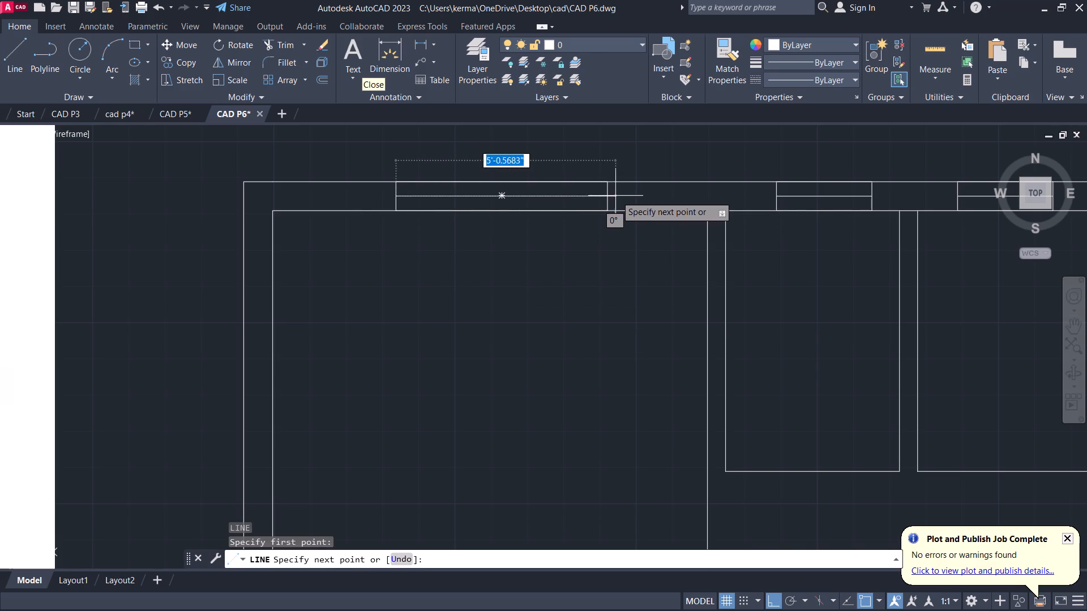
left_click(606, 197)
key("Escape")
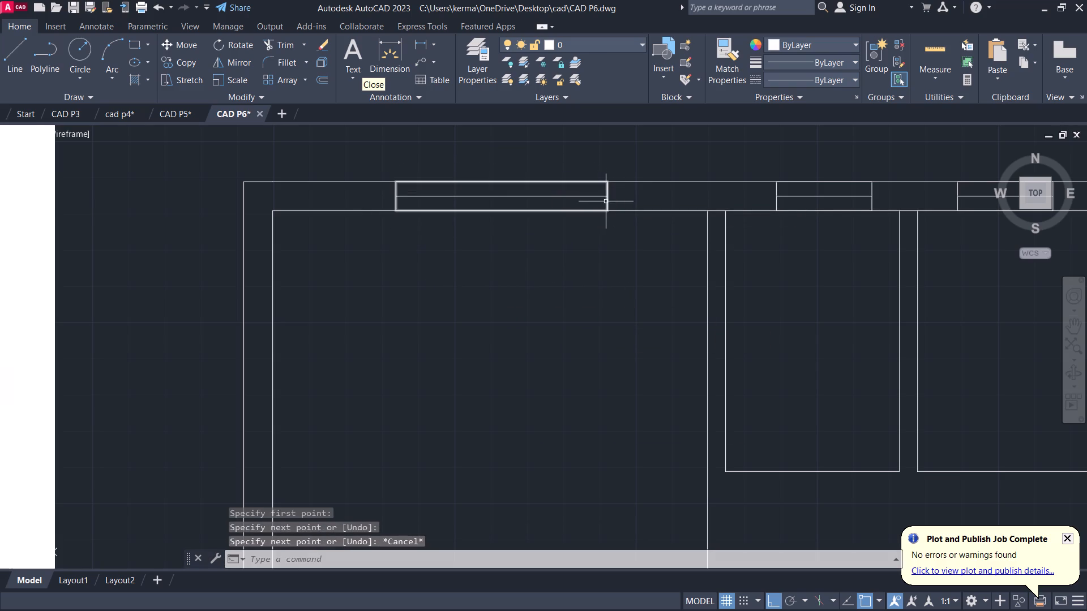
Copy the window rectangle and its centre line about 19'-3" east along the north wall, above the right-hand bedroom.
left_click(610, 203)
left_click(587, 193)
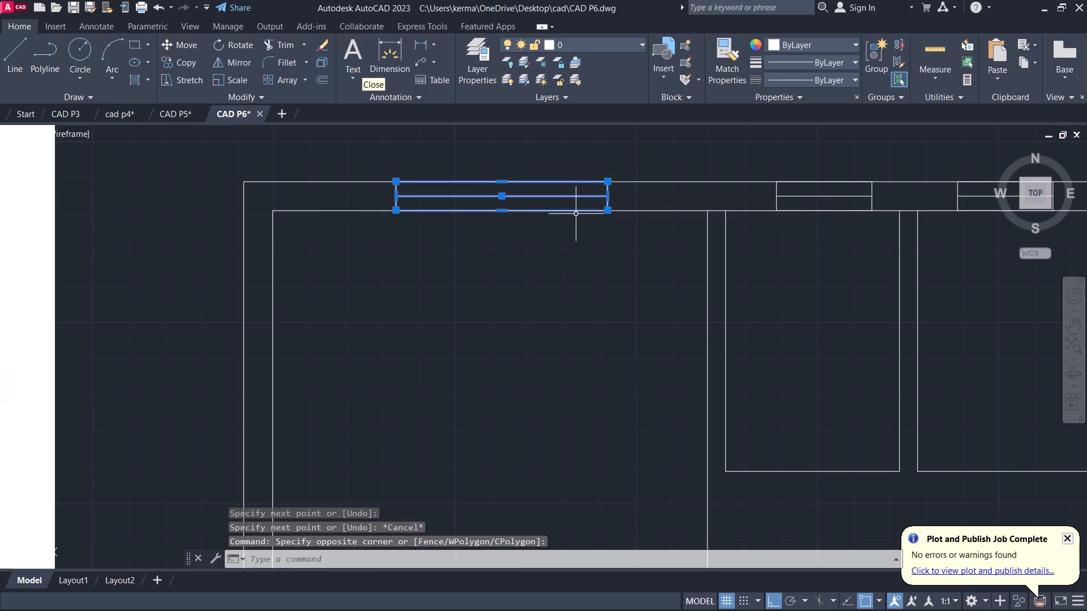
type("CO")
key("Return")
scroll(576, 214, "down", 2)
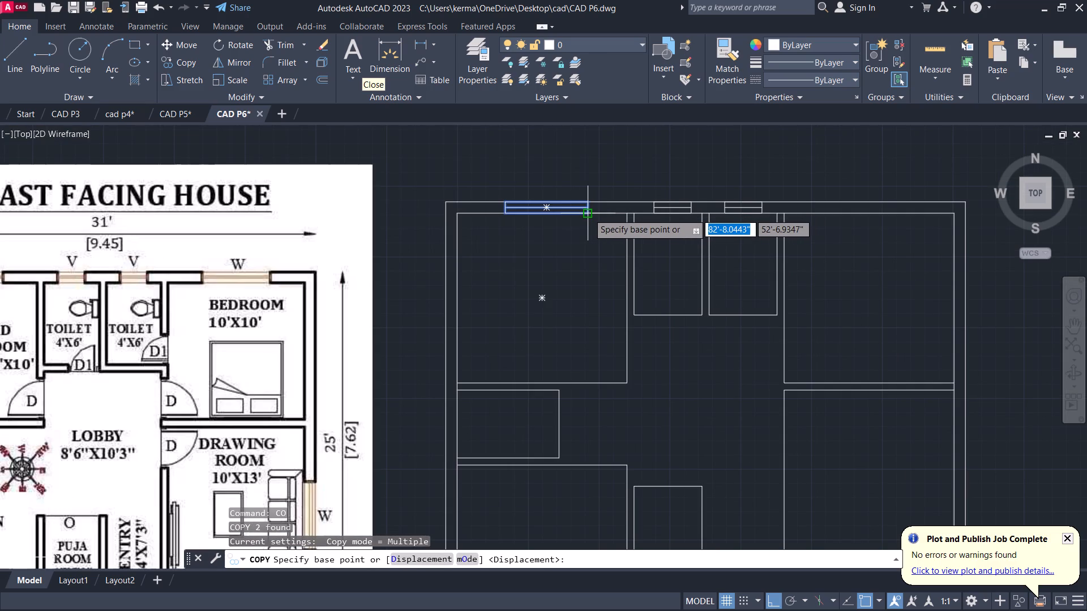
left_click(589, 213)
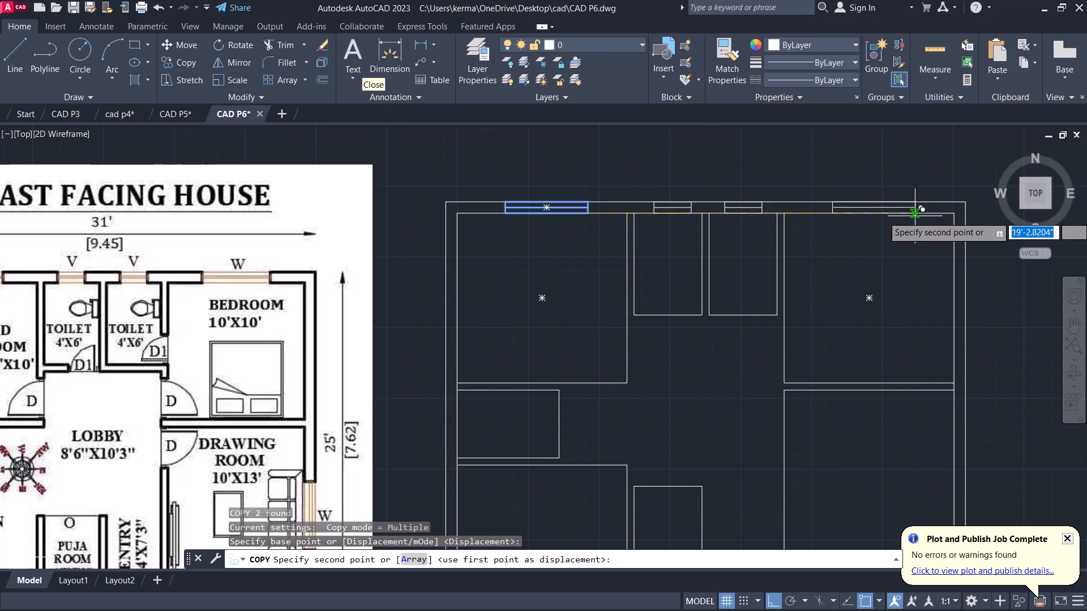
left_click(915, 216)
With Ortho off, copy the same window into the south outer wall below the drawing room and below the puja room.
scroll(914, 217, "down", 1)
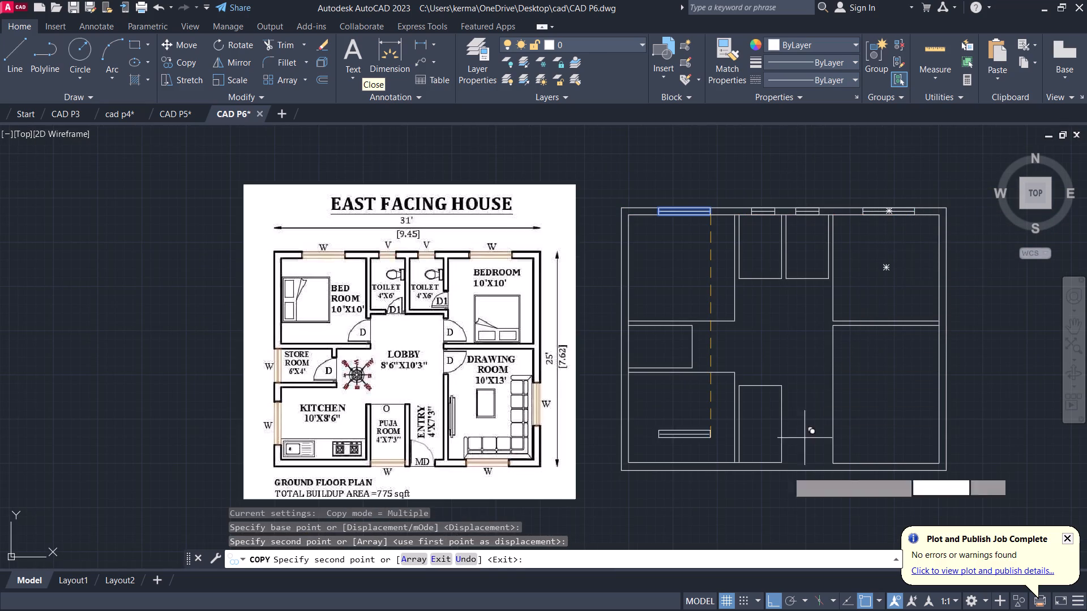
left_click(773, 605)
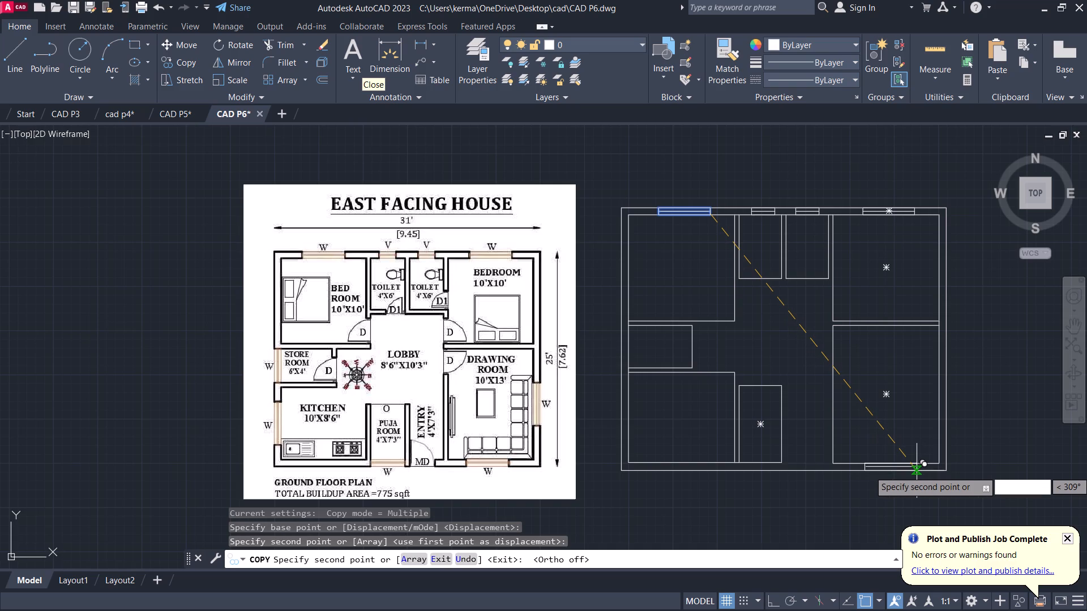
left_click(917, 469)
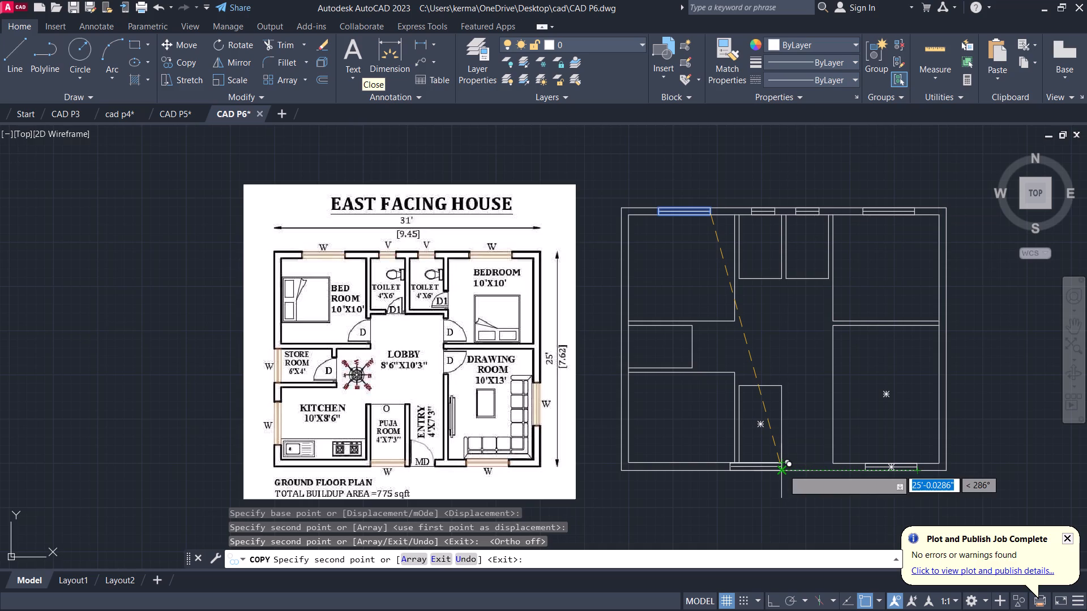
scroll(783, 469, "up", 1)
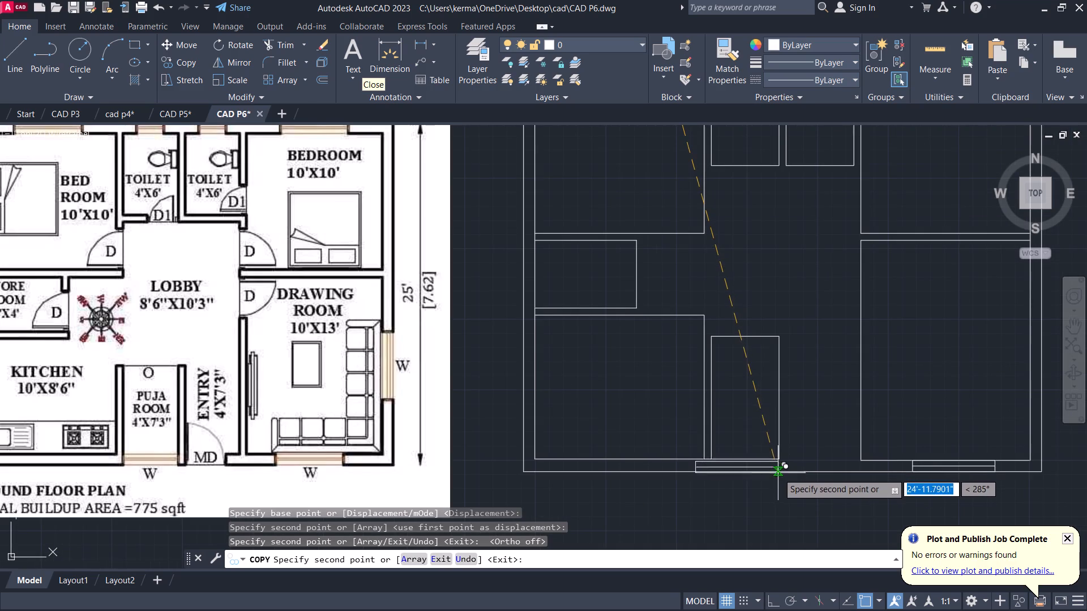
left_click(778, 470)
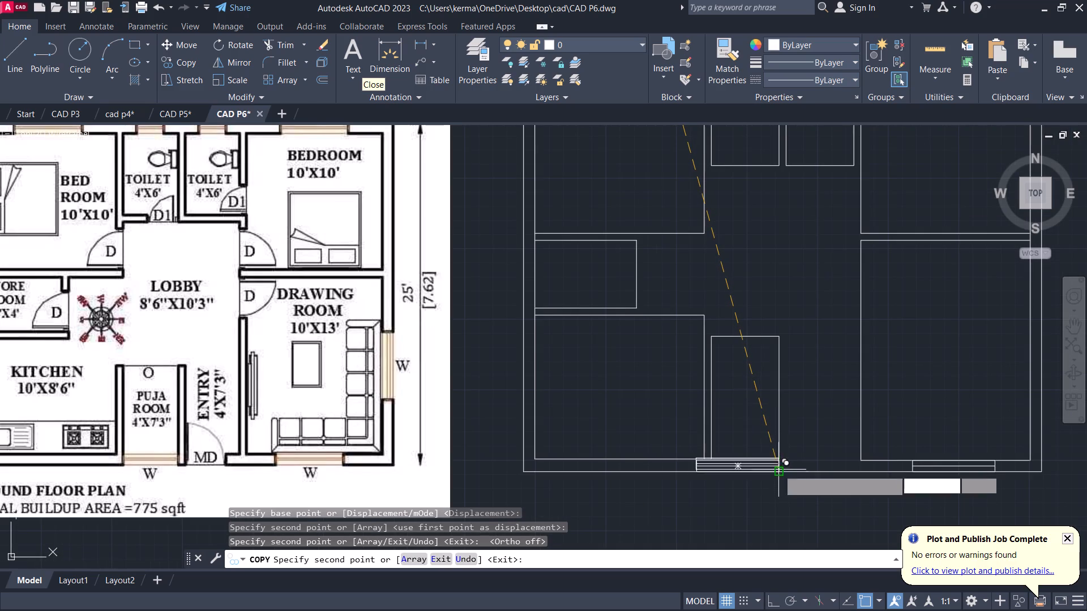
Place one spare copy of the window in the empty space east of the plan and end the copying.
scroll(701, 509, "down", 1)
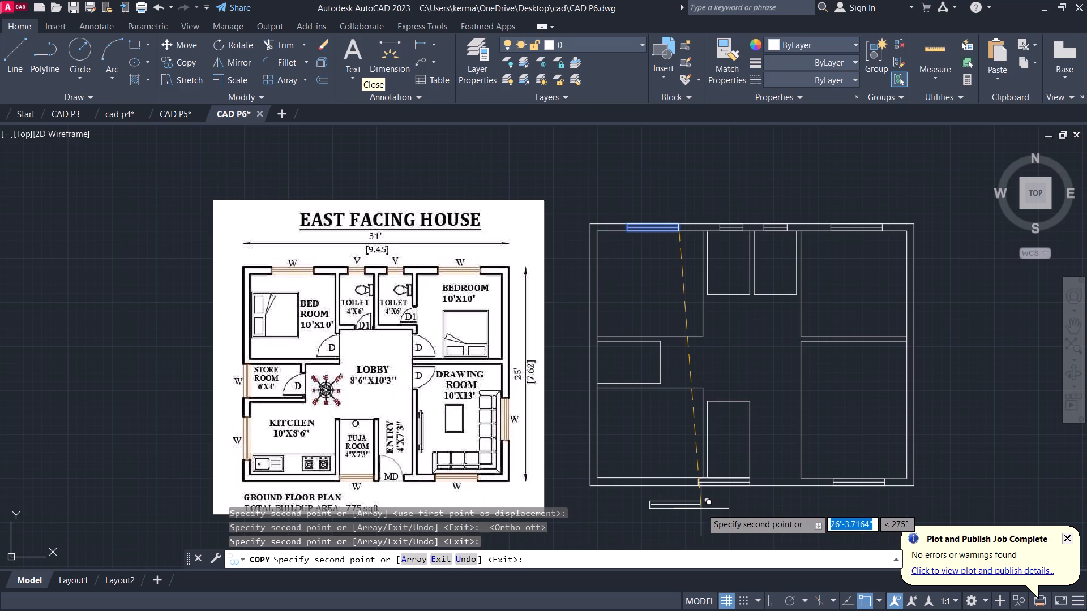
left_click(1026, 371)
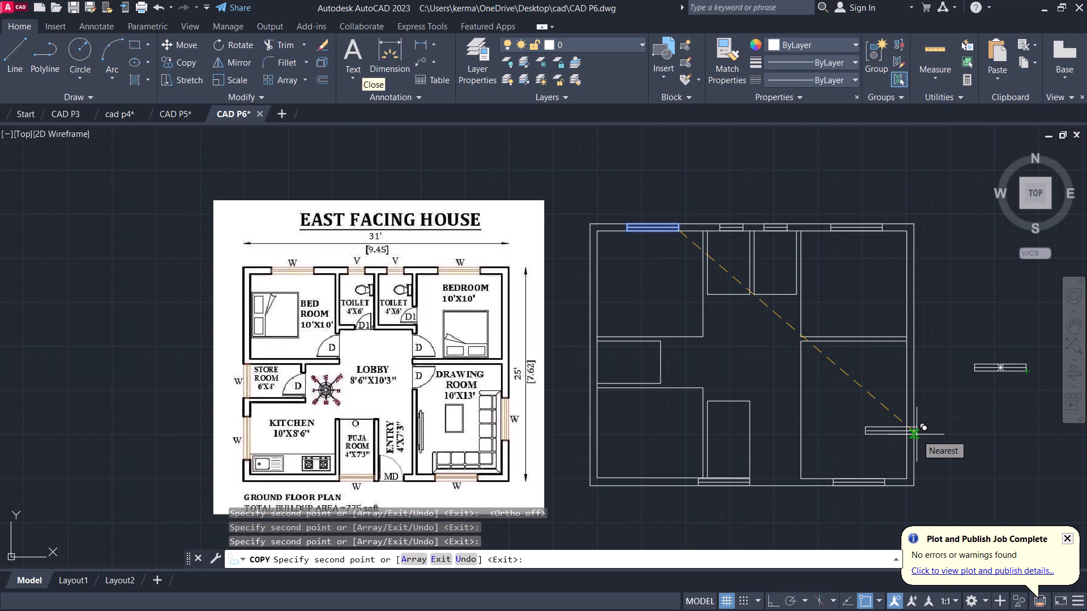
key("Escape")
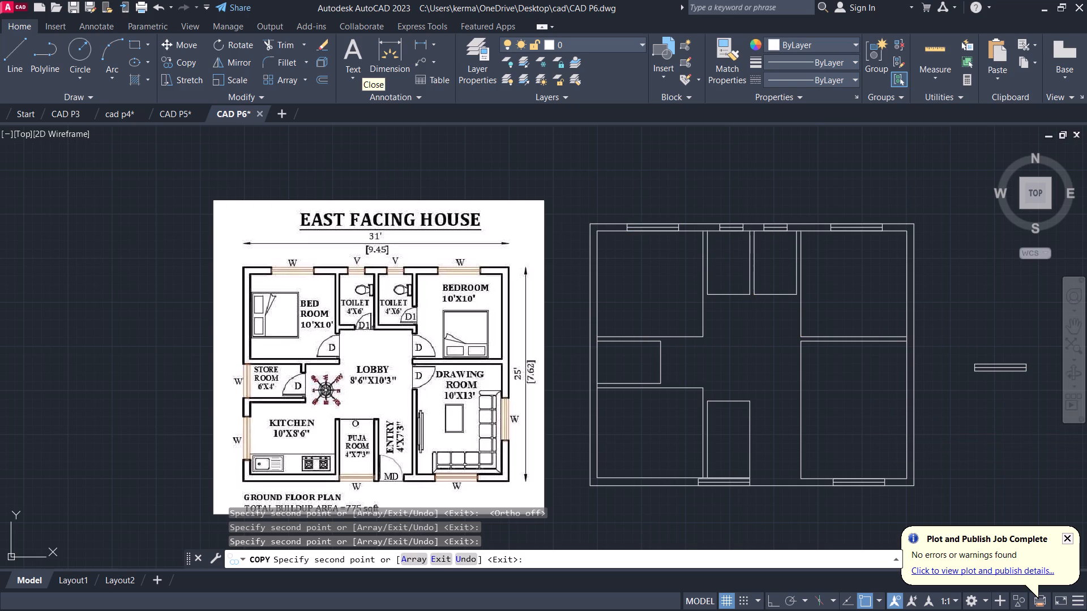
Shorten the puja room window's centre line by stretching its west end east to just inside the room's west side.
scroll(801, 384, "up", 2)
middle_click_drag(705, 476, 755, 322)
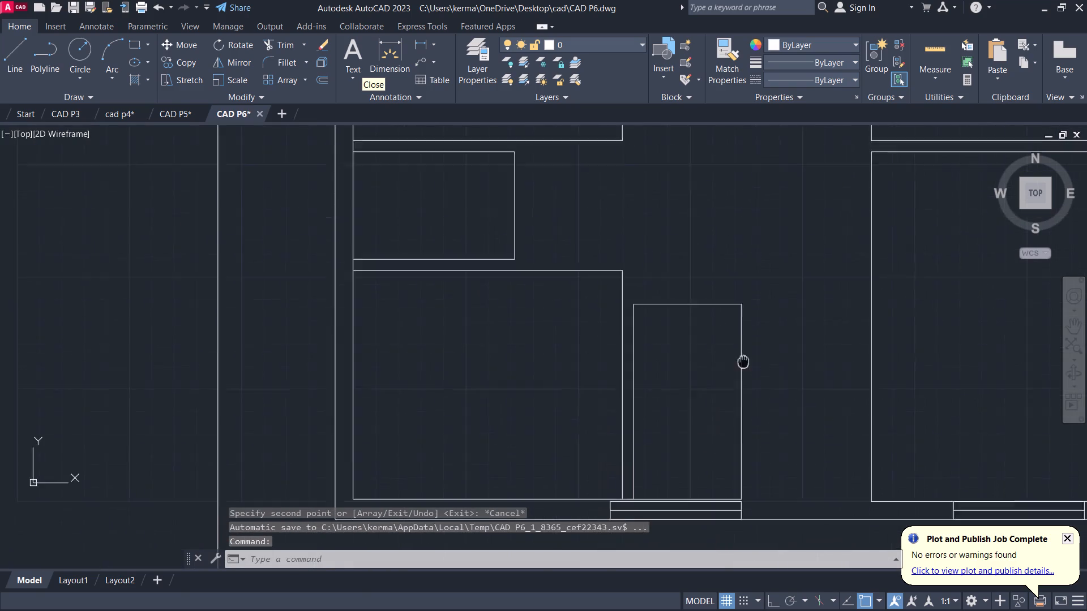
middle_click_drag(755, 322, 781, 250)
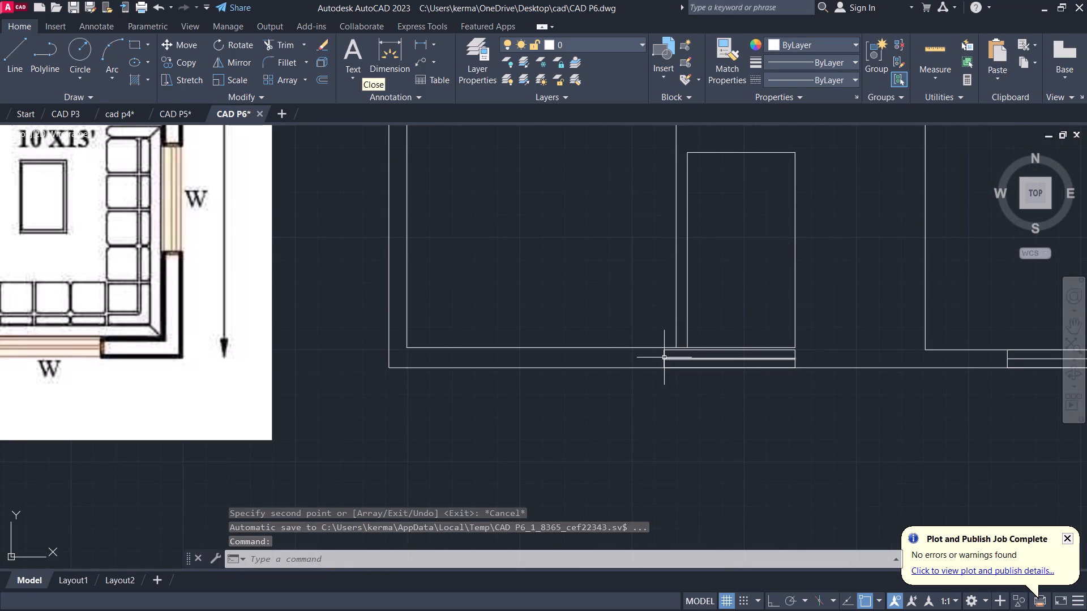
left_click(664, 358)
left_click(664, 358)
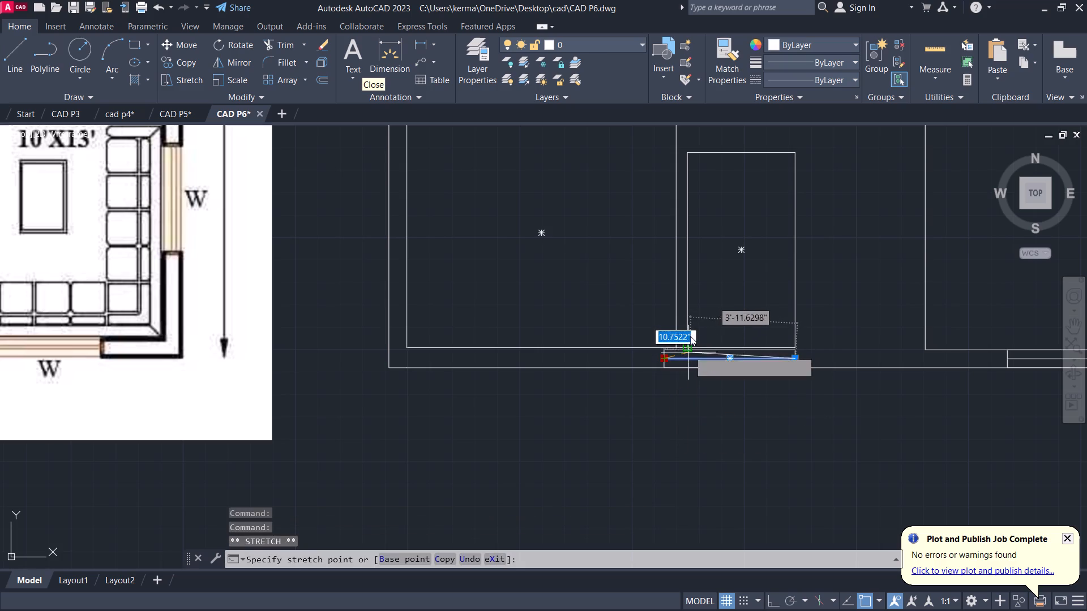
left_click(692, 358)
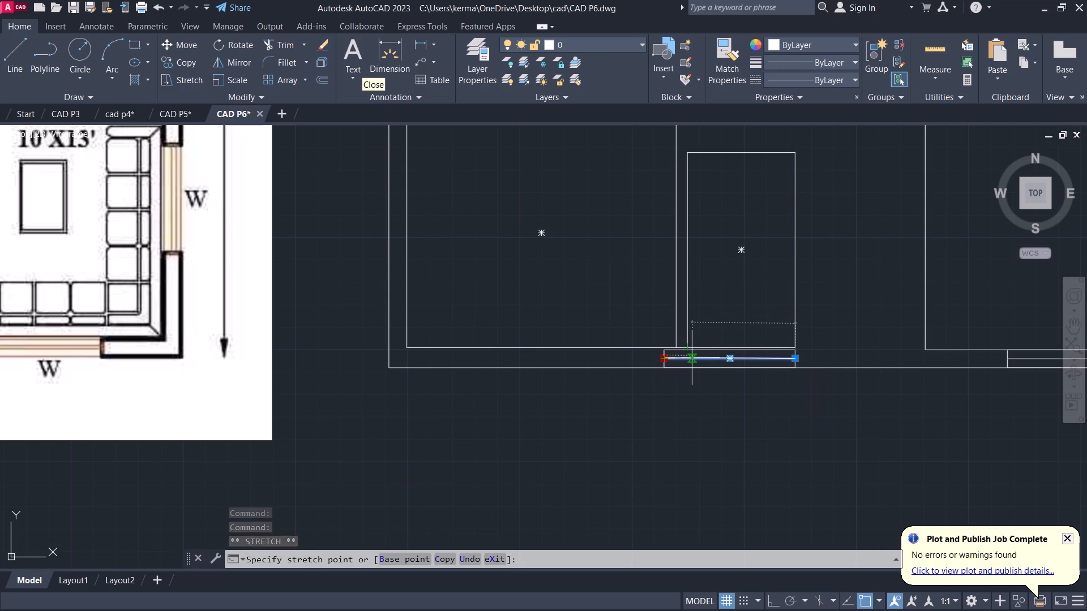
Stretch the puja room window rectangle's north edge to the inner wall line and its west edge about 10" east to the room's west side.
scroll(667, 372, "up", 2)
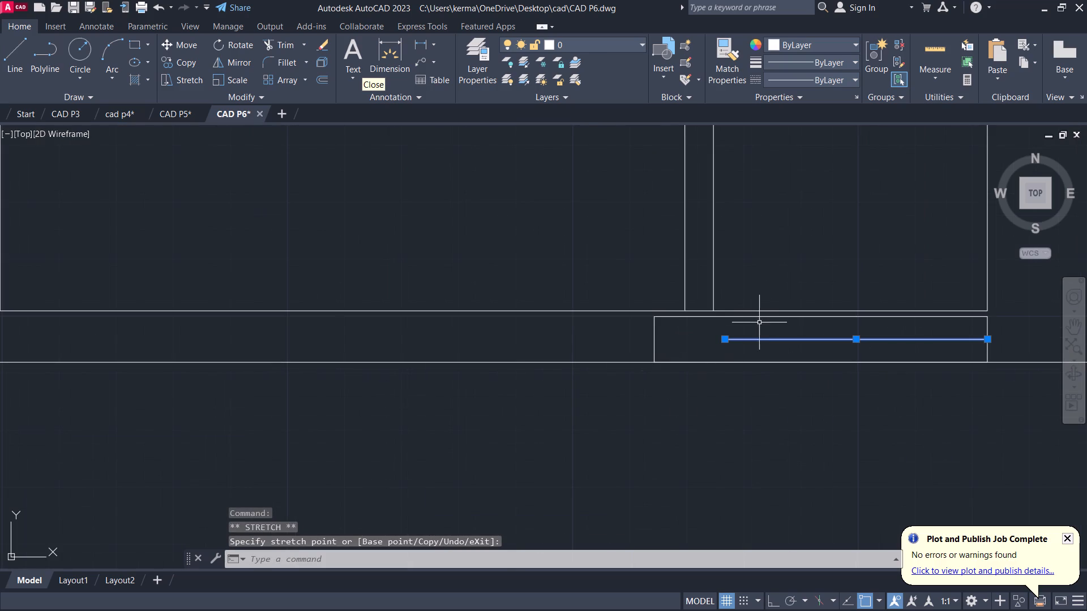
middle_click_drag(774, 316, 556, 382)
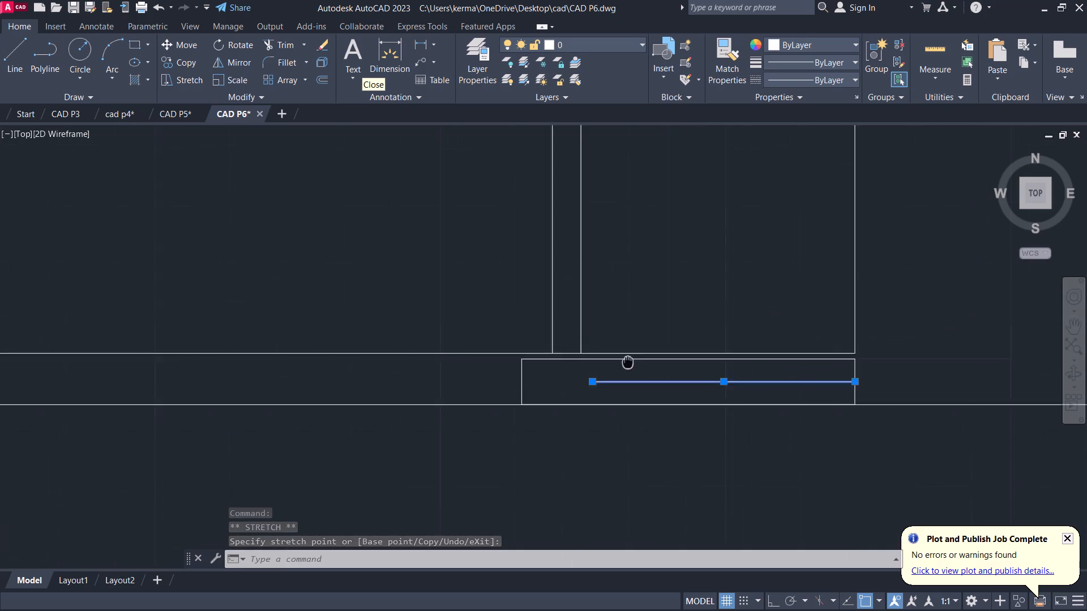
middle_click_drag(556, 382, 508, 360)
left_click(545, 361)
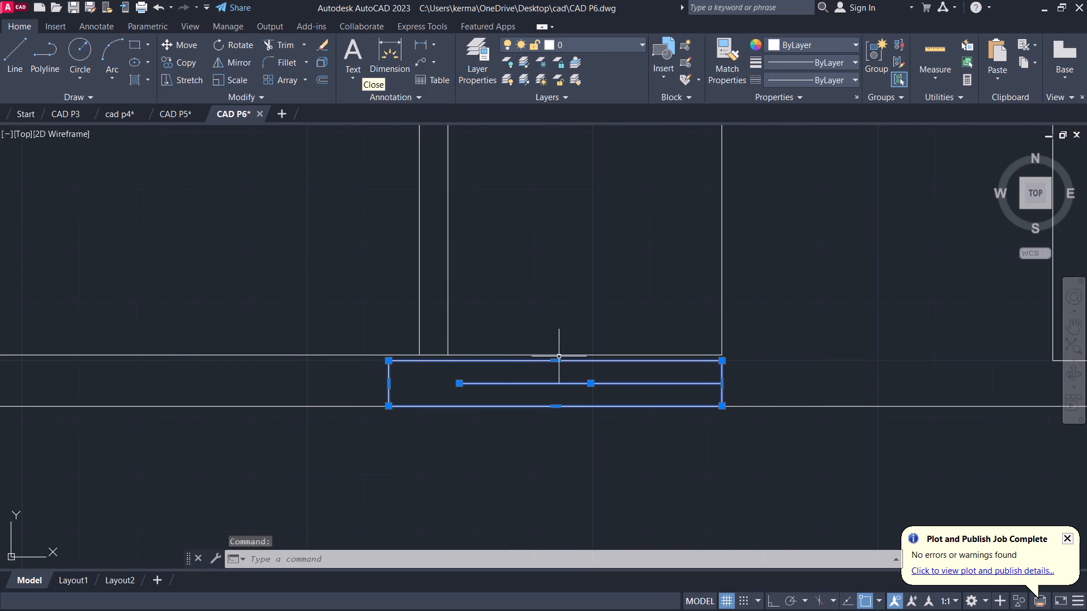
left_click(554, 361)
left_click(555, 354)
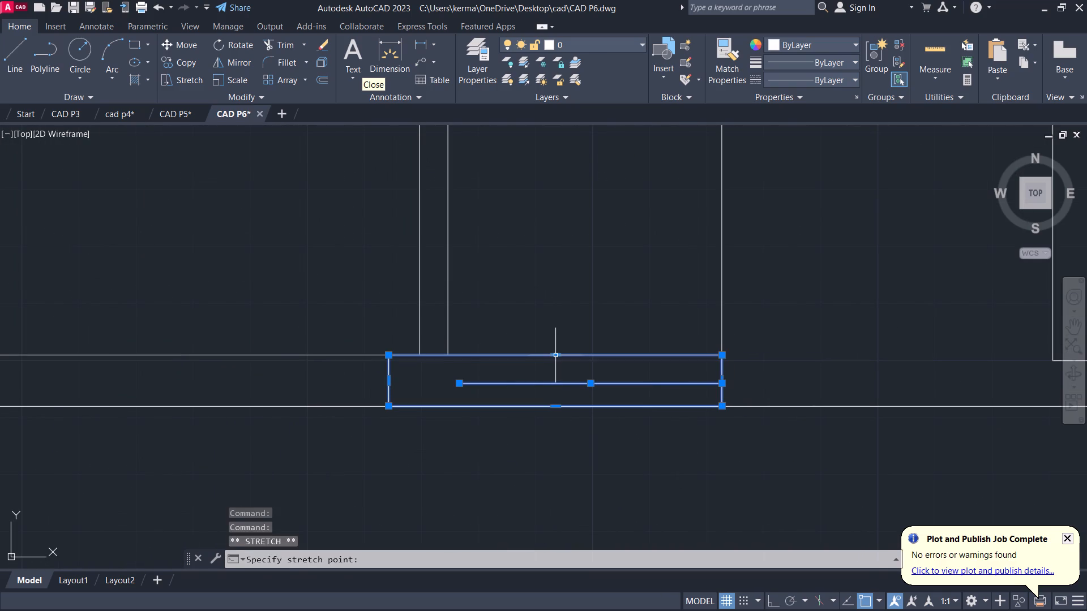
left_click(387, 380)
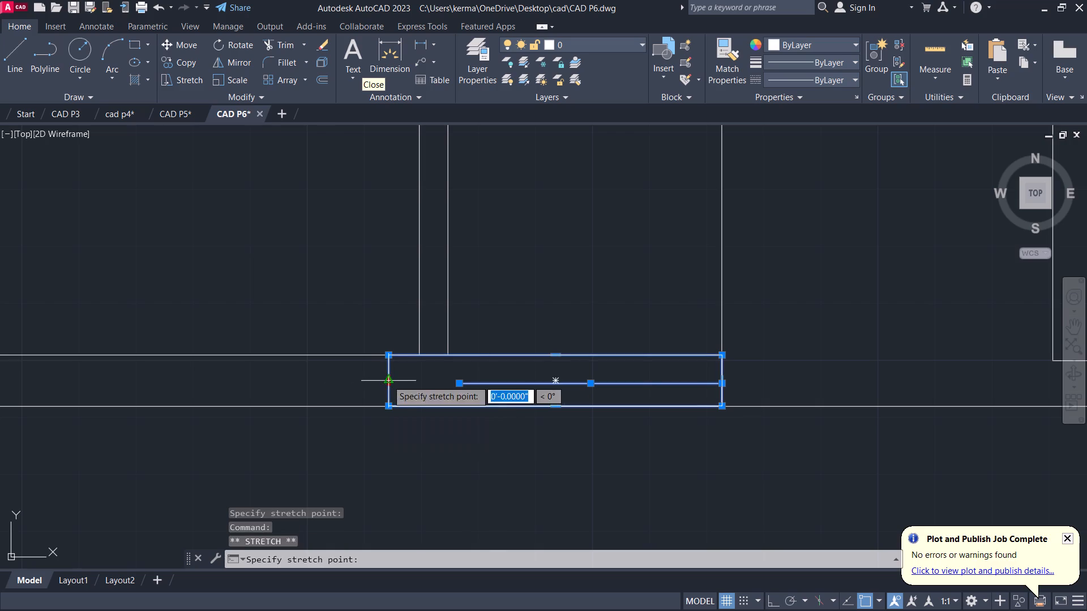
left_click(446, 381)
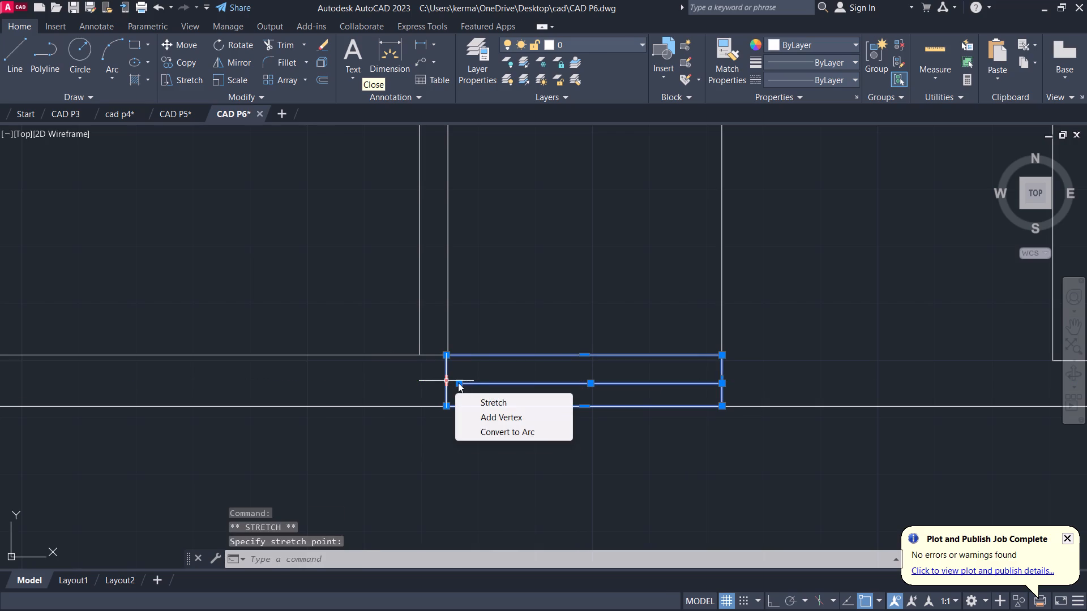
Stretch the west end of the puja room window's centre line to the midpoint of the rectangle's west edge.
left_click(458, 382)
left_click(458, 382)
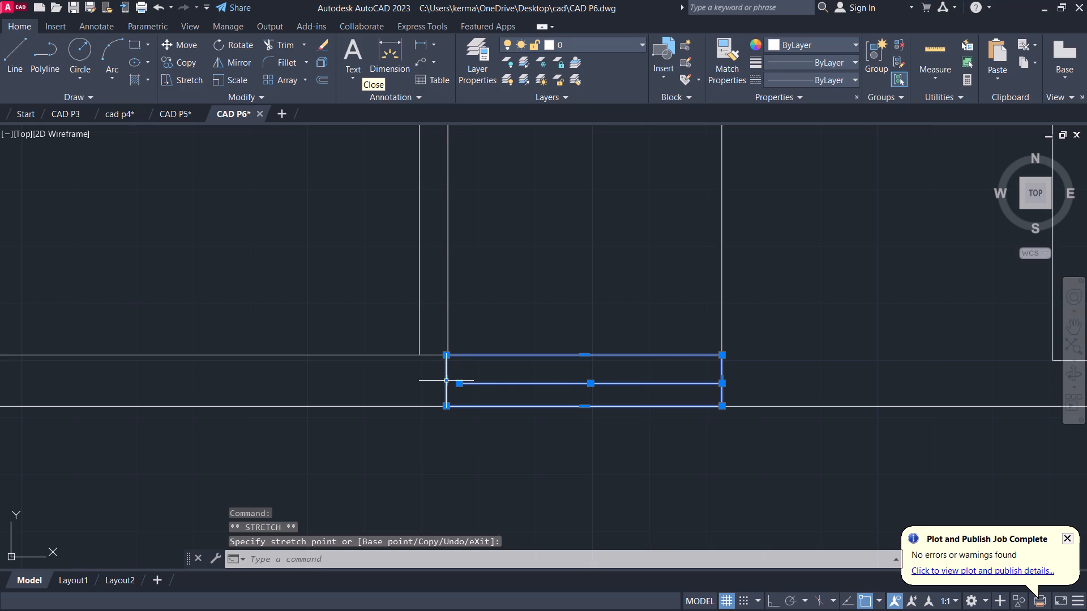
left_click(457, 382)
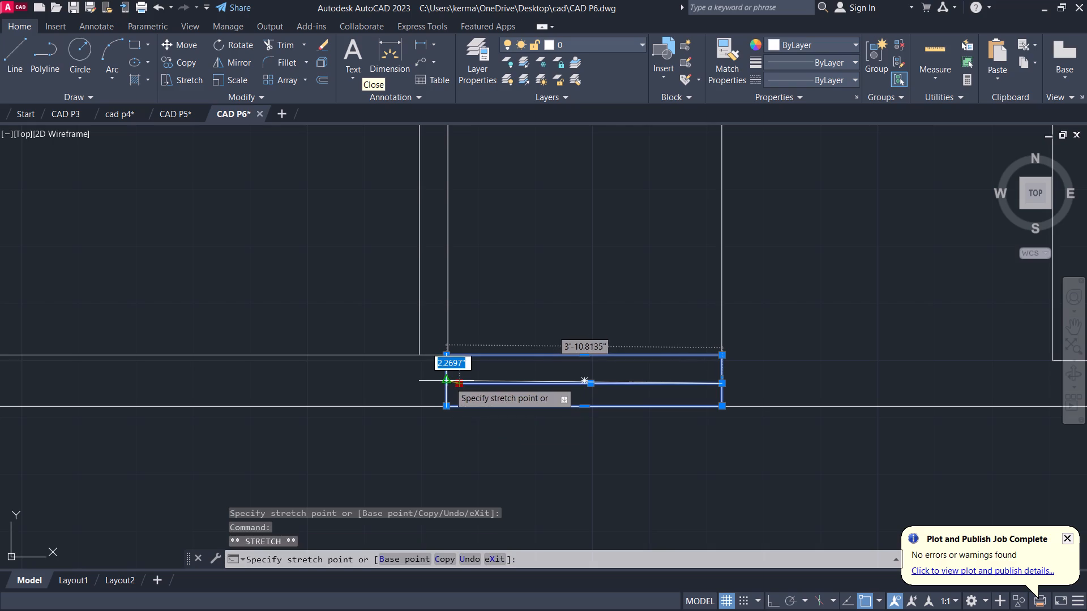
left_click(447, 381)
key("Escape")
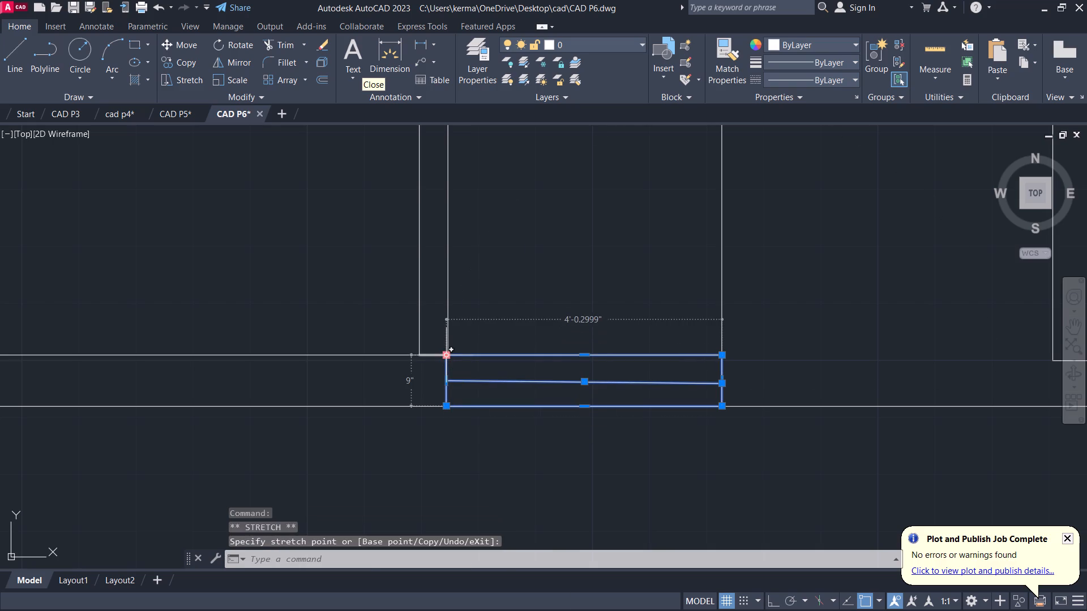
key("Escape")
Rotate the spare window east of the plan to vertical about its southwest corner.
scroll(427, 384, "down", 3)
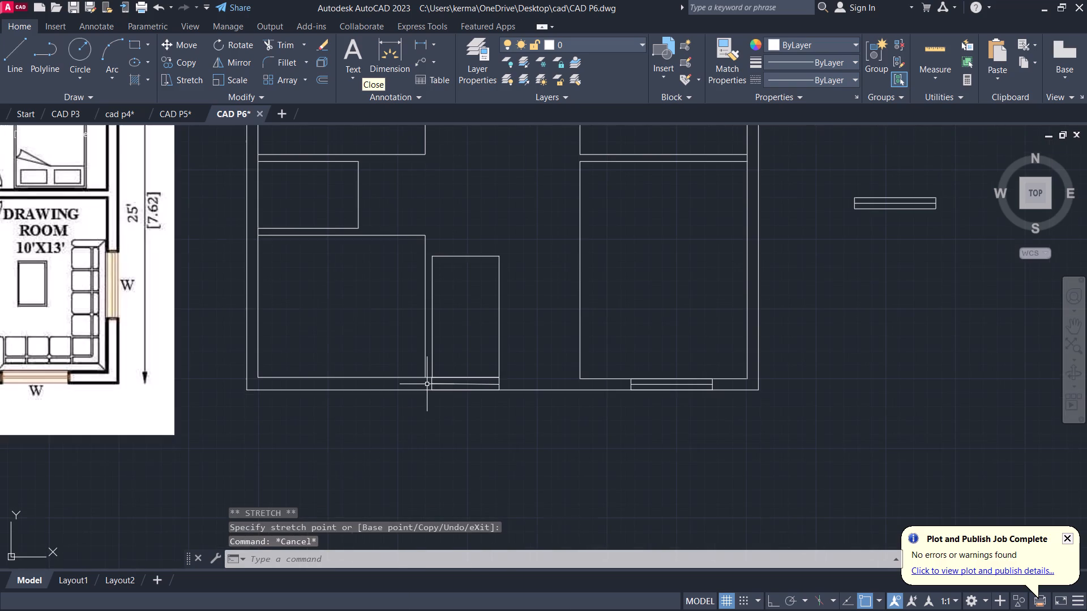
middle_click_drag(427, 384, 533, 368)
scroll(522, 387, "down", 1)
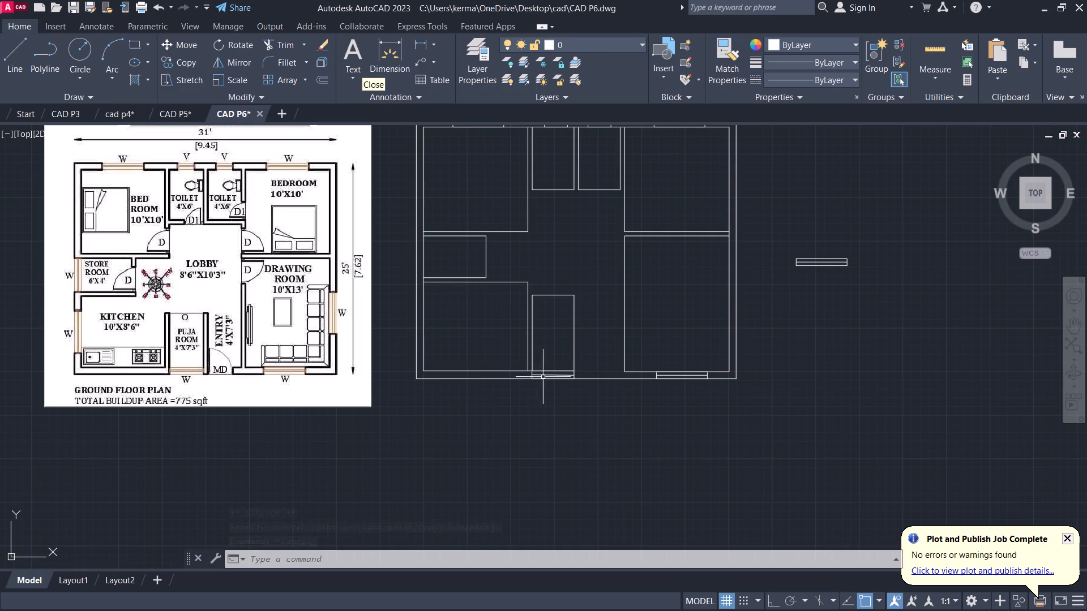
left_click_drag(880, 303, 875, 300)
left_click(783, 234)
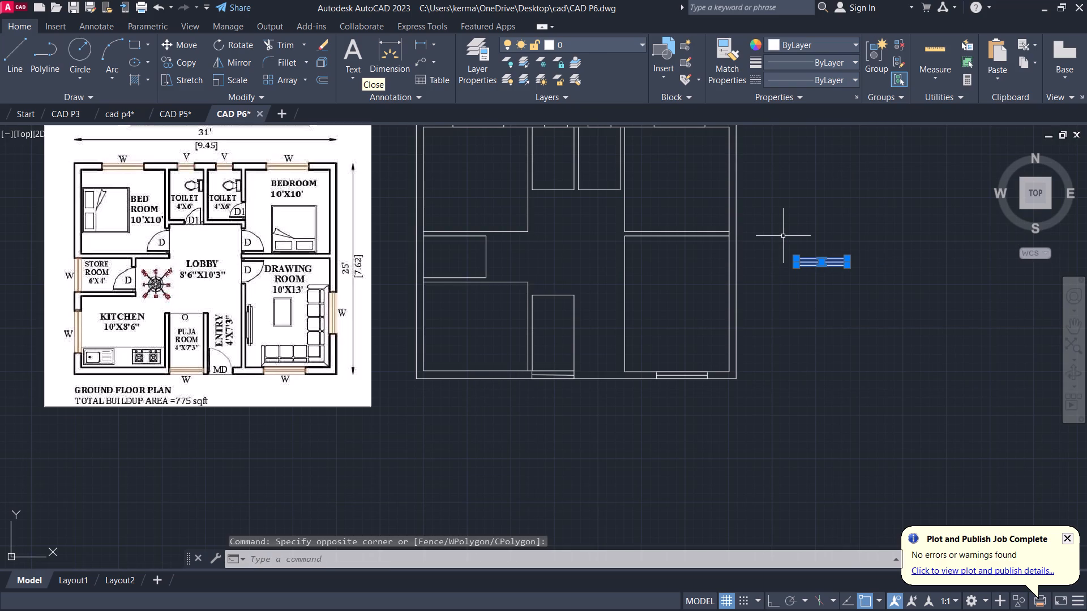
type("RO")
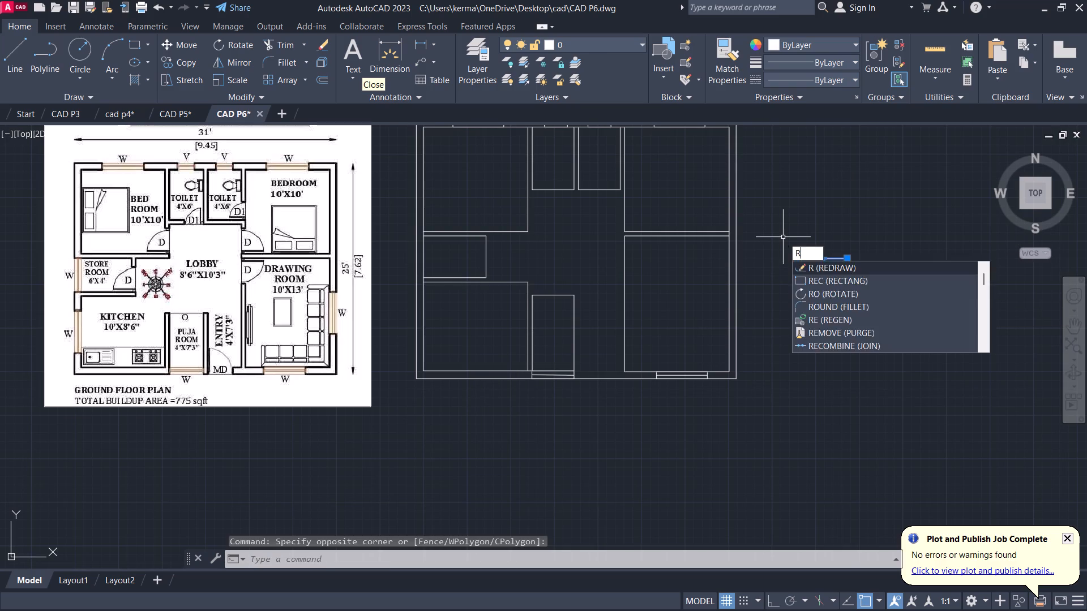
key("Return")
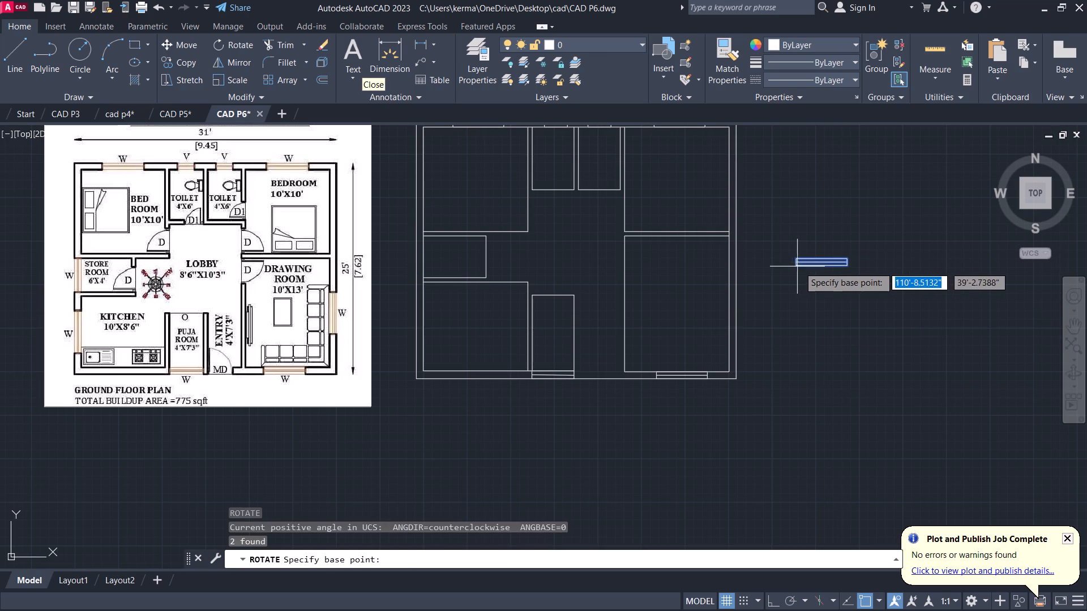
left_click(799, 266)
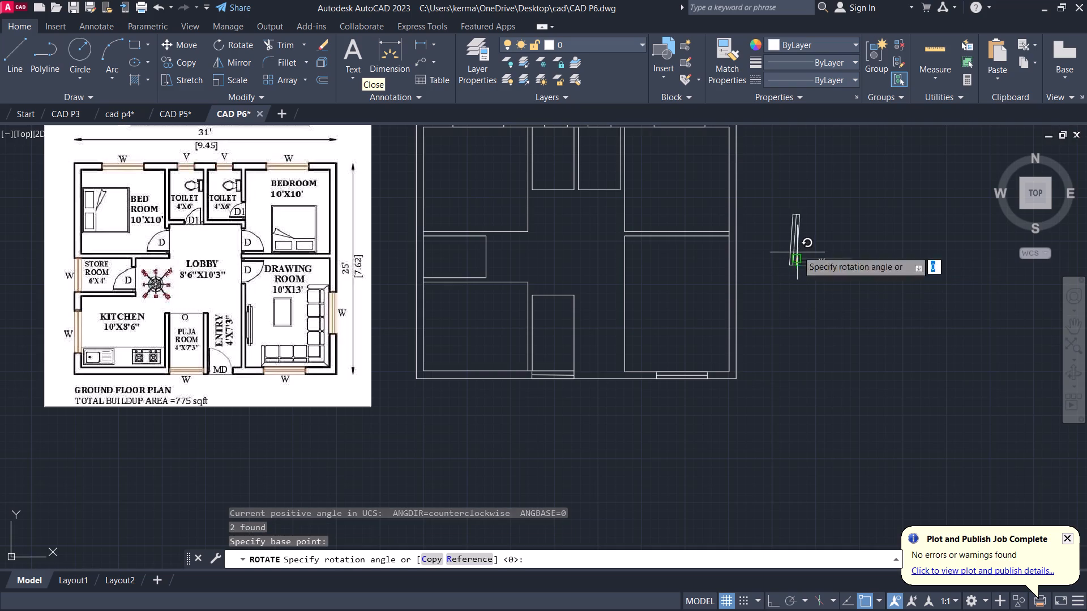
left_click(797, 251)
Copy the vertical window from its southwest corner to the drawing room's east wall and the kitchen's and store room's west wall.
left_click(805, 285)
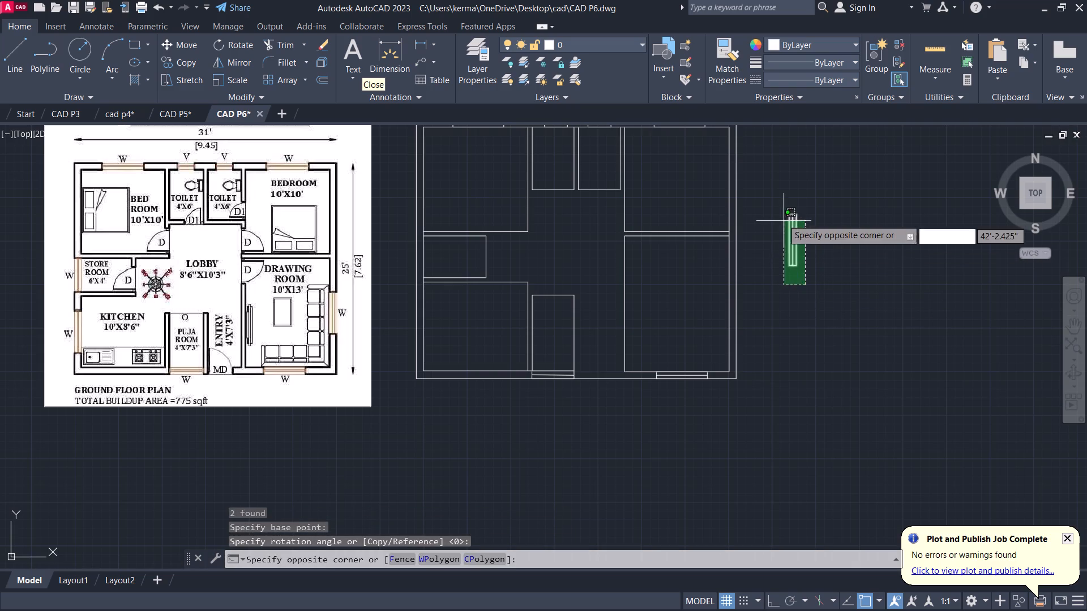
left_click(775, 208)
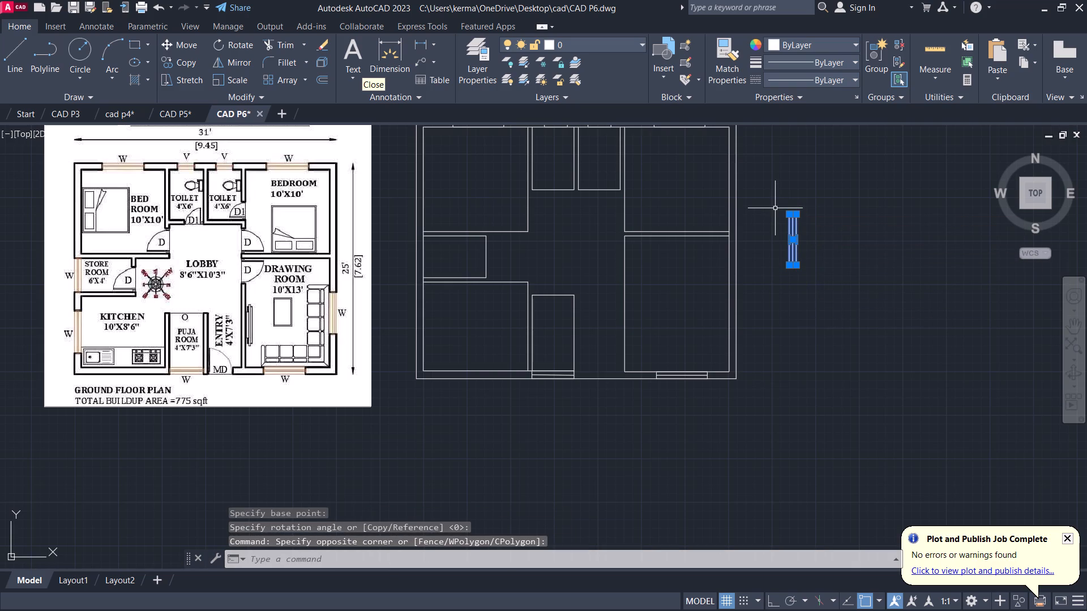
key("c")
key("o")
key("Return")
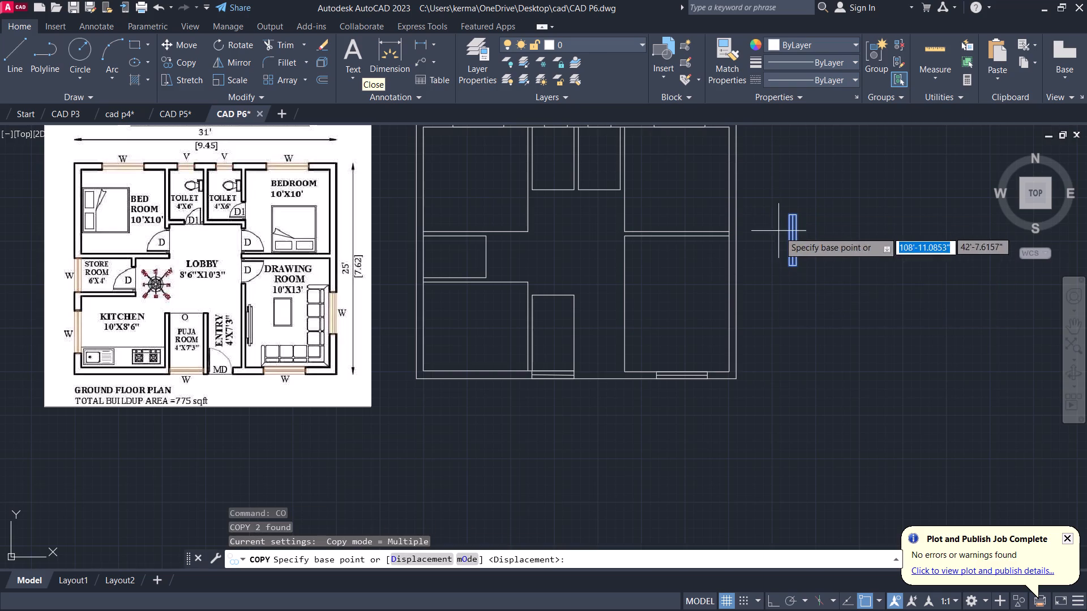
left_click(789, 268)
middle_click_drag(641, 328, 641, 328)
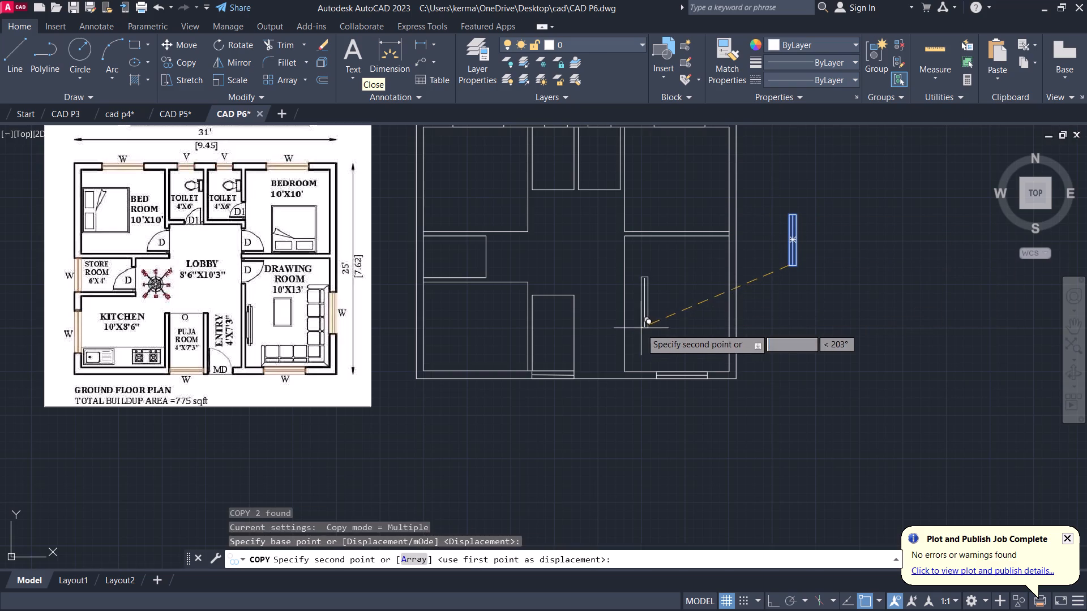
middle_click_drag(641, 328, 769, 414)
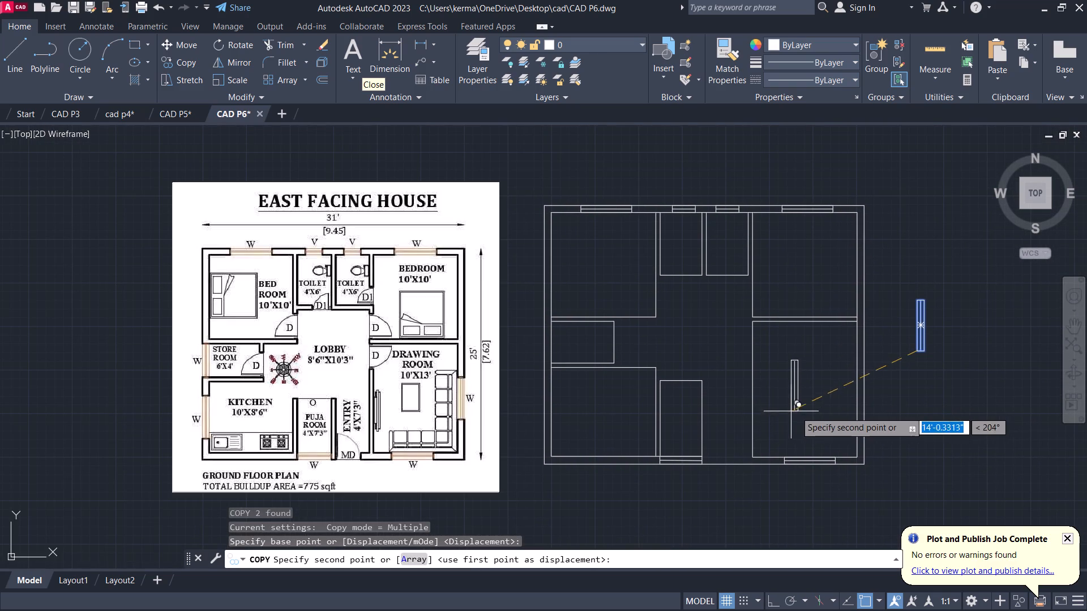
left_click(855, 415)
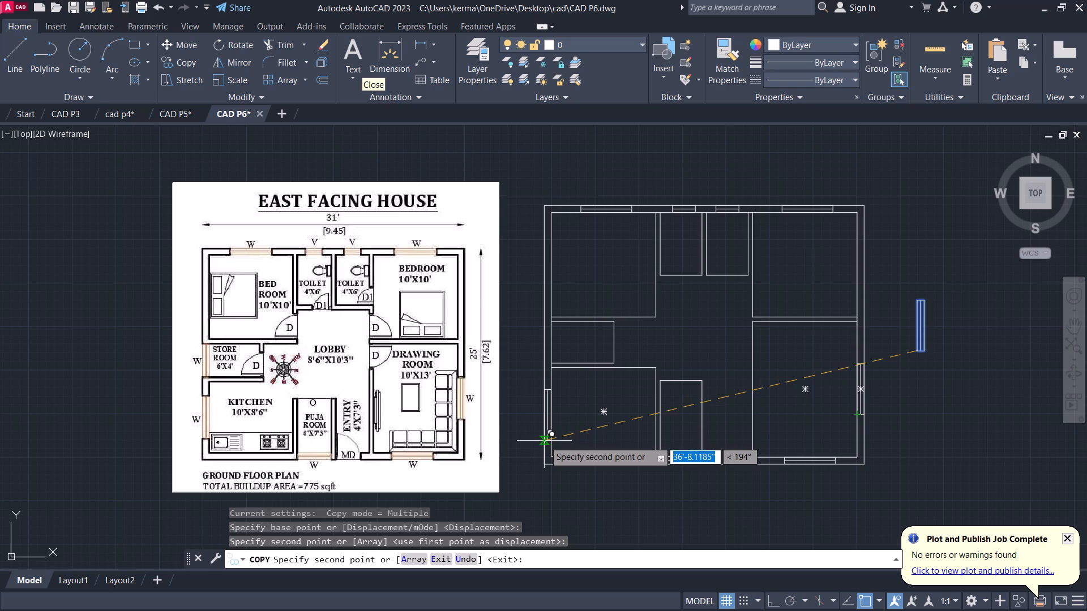
left_click(544, 441)
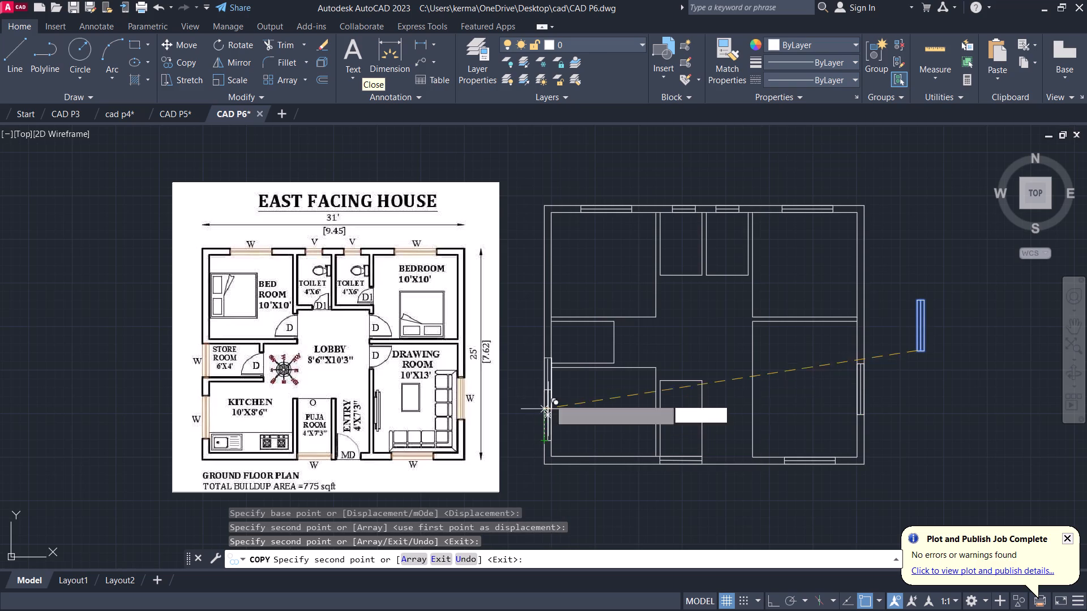
left_click(540, 364)
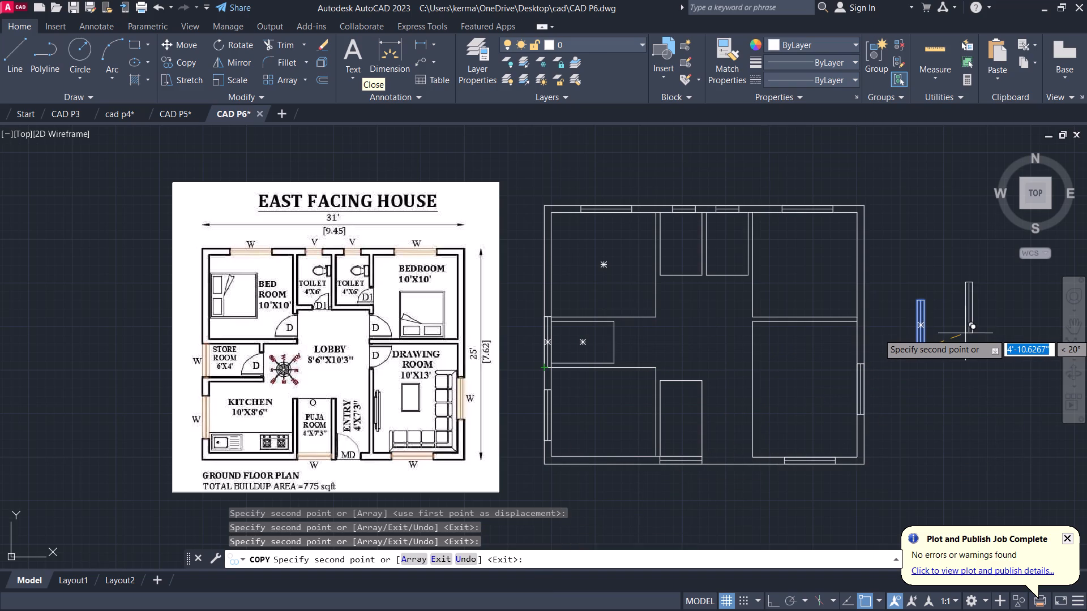
key("Escape")
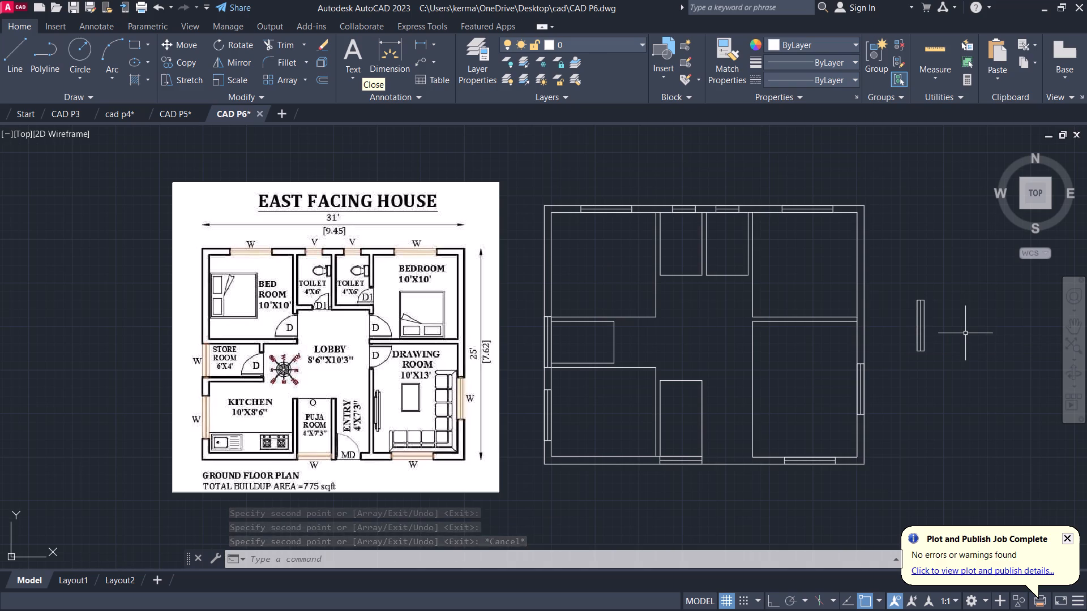
key("Escape")
Delete the spare vertical window in the empty space east of the plan.
left_click(956, 390)
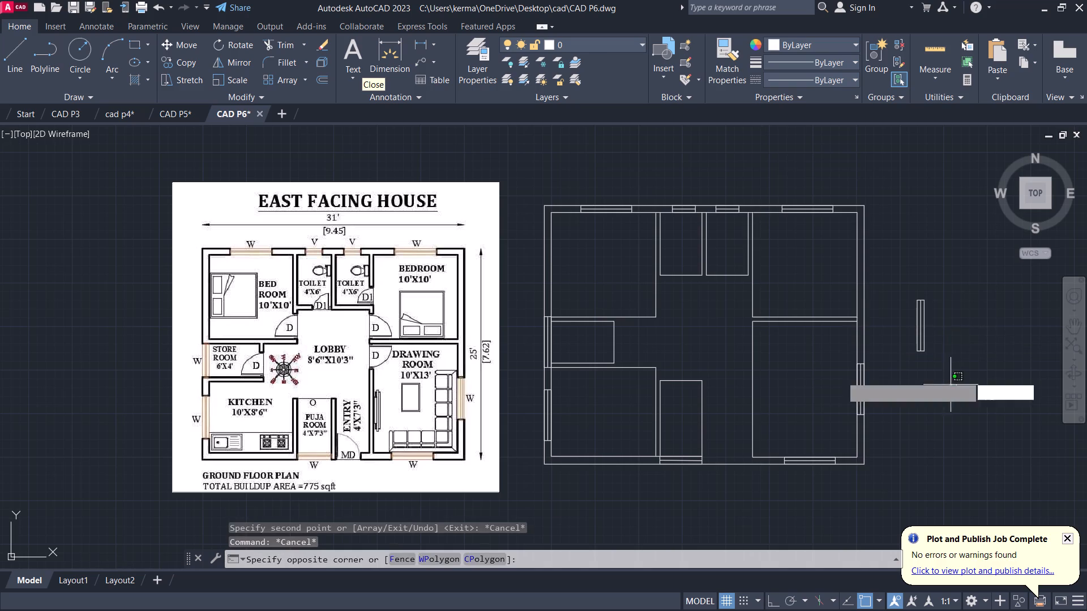
left_click(876, 296)
key("Delete")
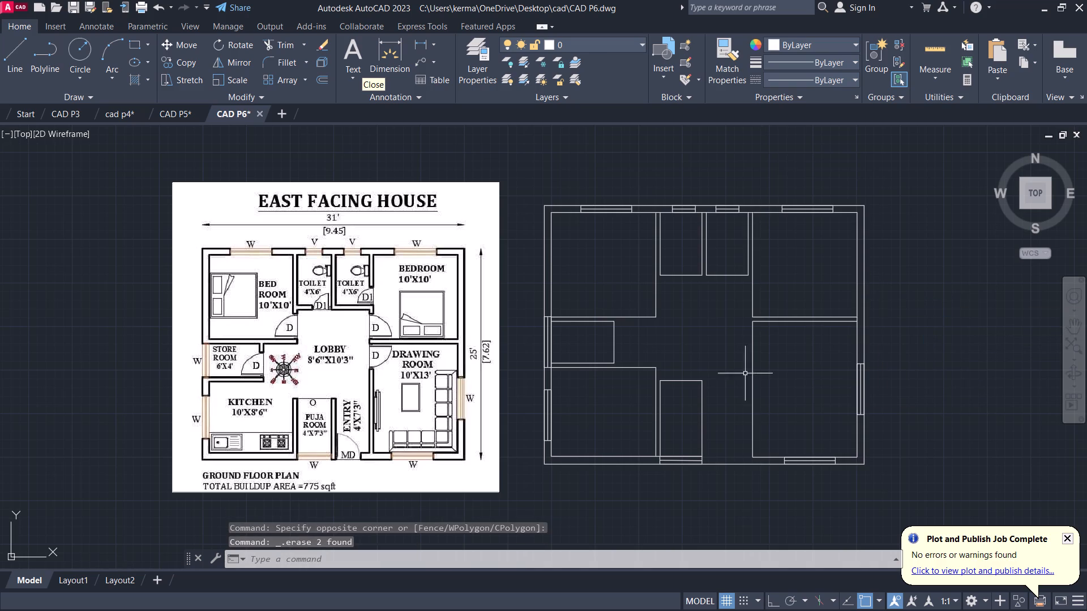
Stretch the store room window rectangle's south edge 5" north and its north edge about 5" south to match the room's sides.
scroll(528, 380, "up", 3)
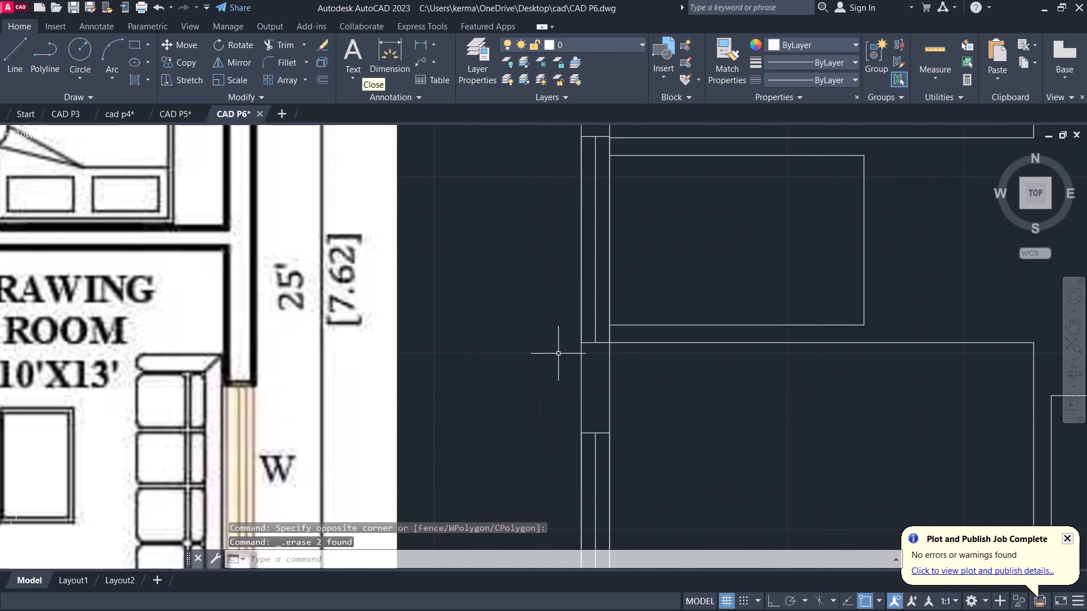
scroll(581, 346, "down", 2)
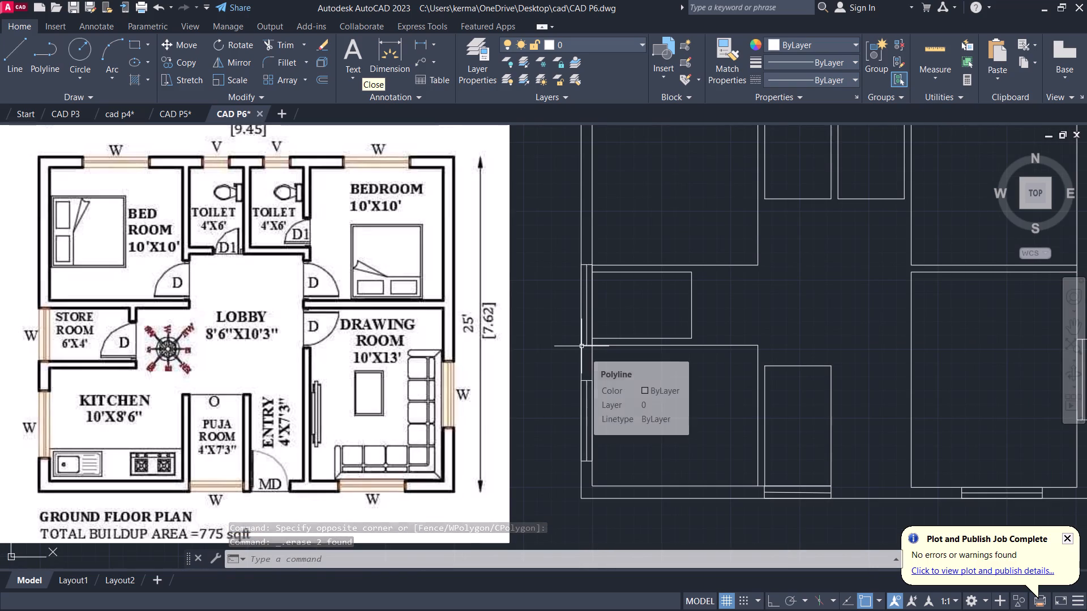
scroll(581, 346, "up", 2)
scroll(581, 346, "down", 2)
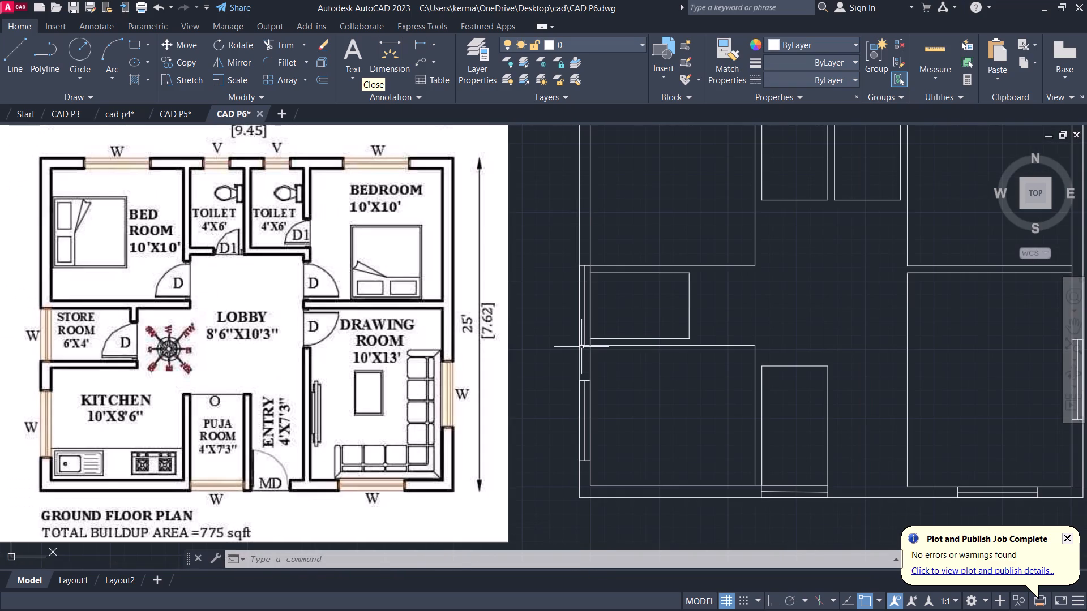
scroll(581, 347, "up", 2)
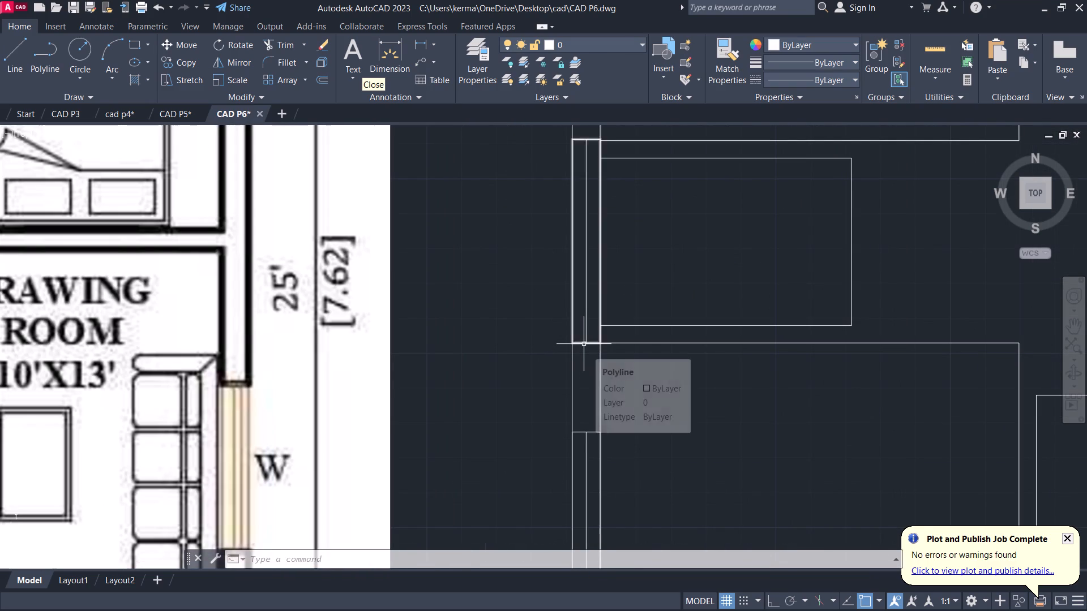
left_click(584, 344)
left_click(585, 344)
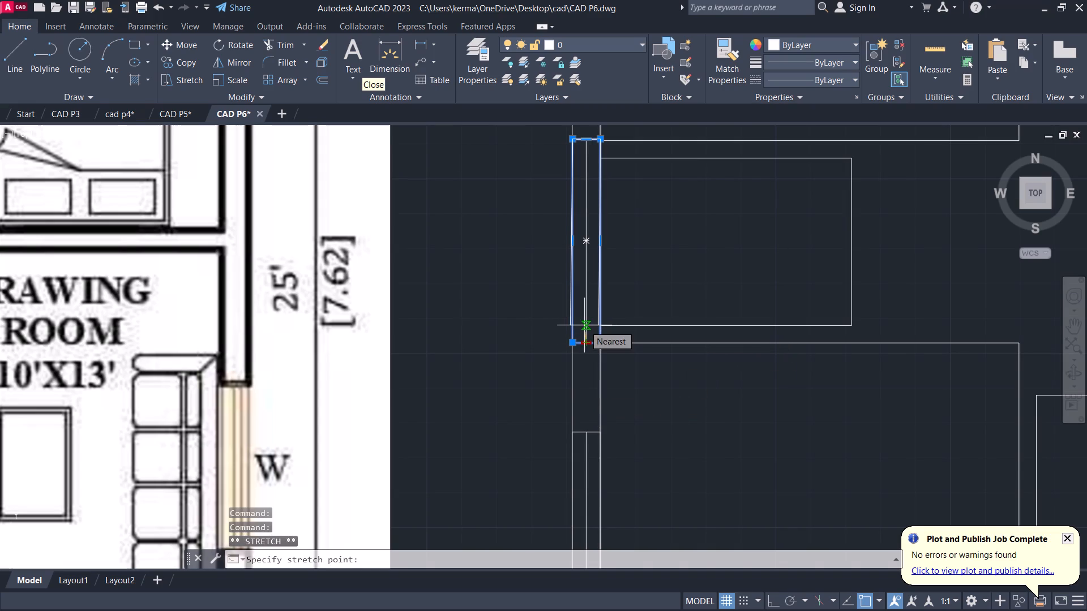
left_click(586, 325)
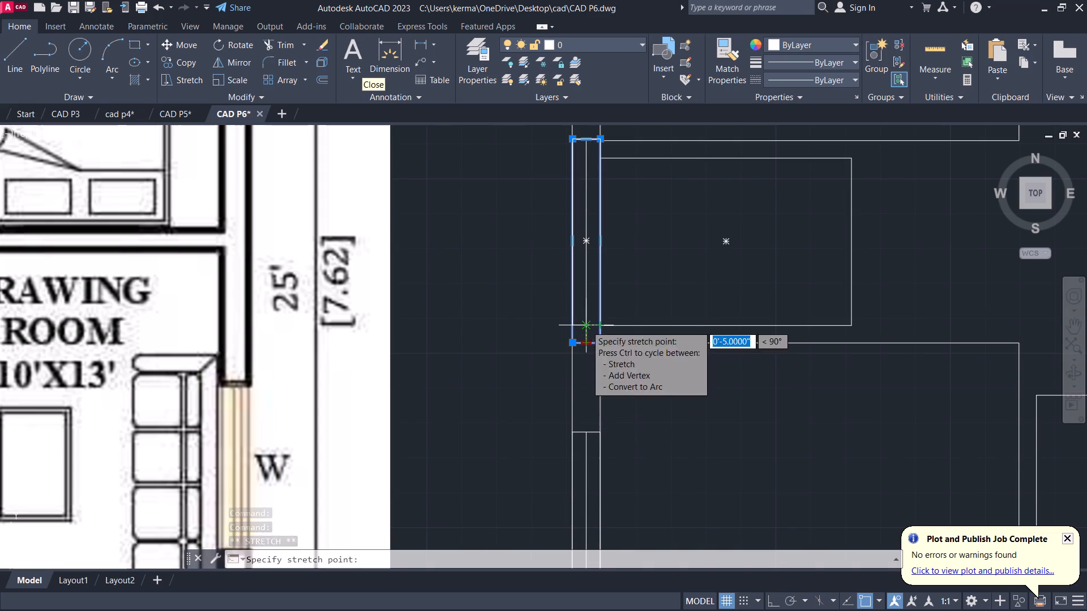
left_click(585, 346)
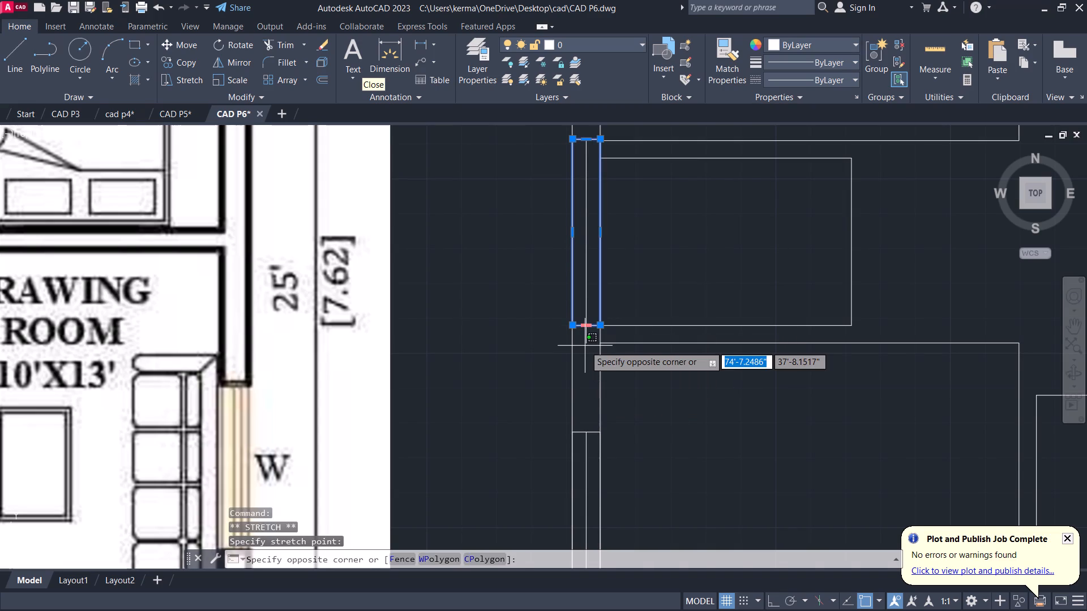
left_click(585, 343)
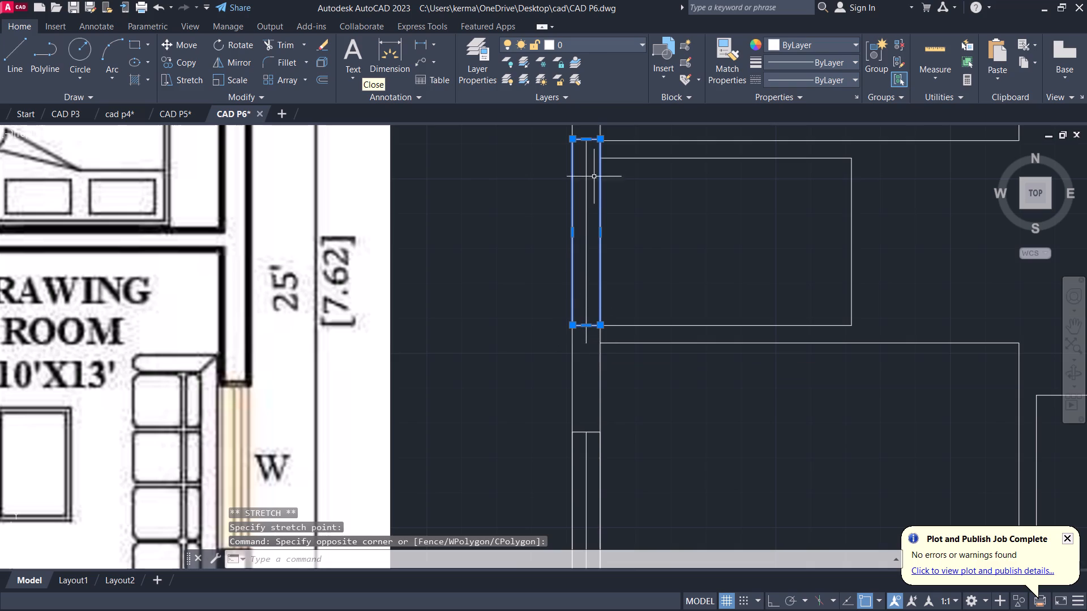
left_click(587, 137)
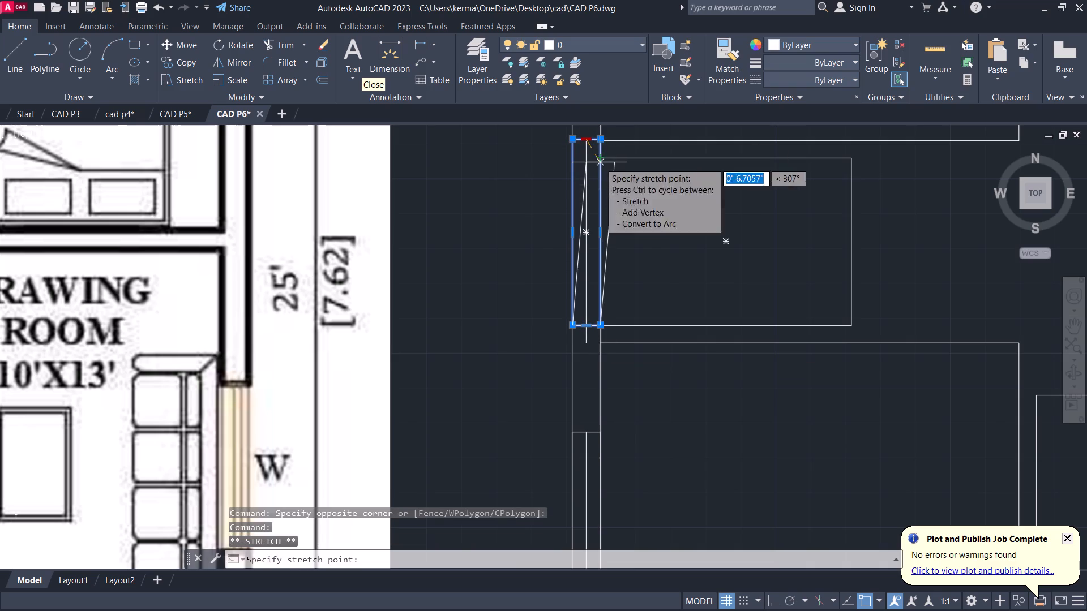
left_click(584, 157)
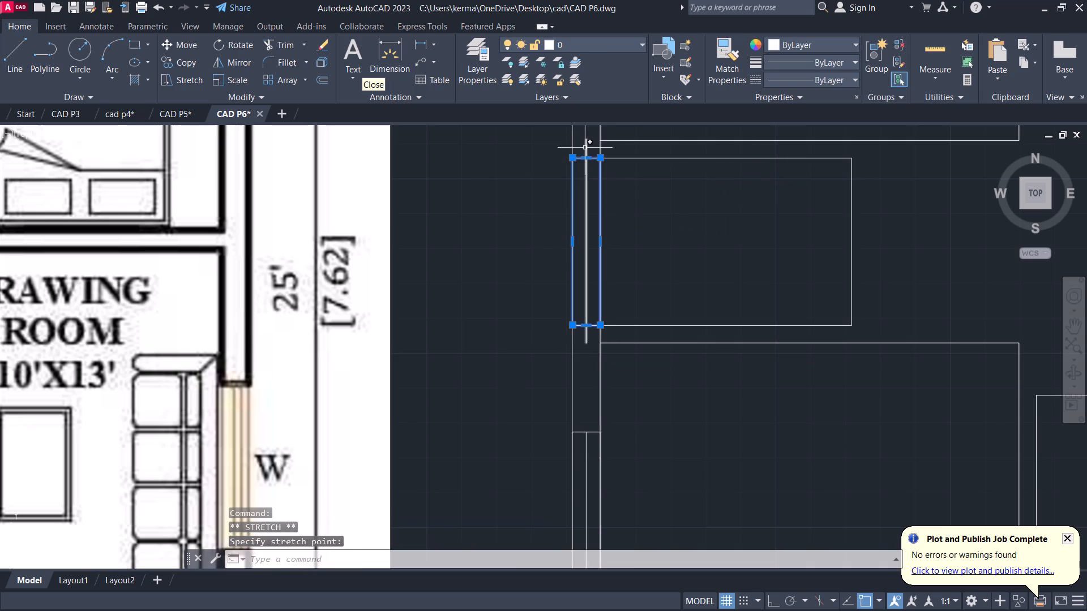
Shorten the store room window's centre line by stretching both ends to the midpoints of the rectangle's north and south edges.
left_click(585, 144)
left_click(587, 139)
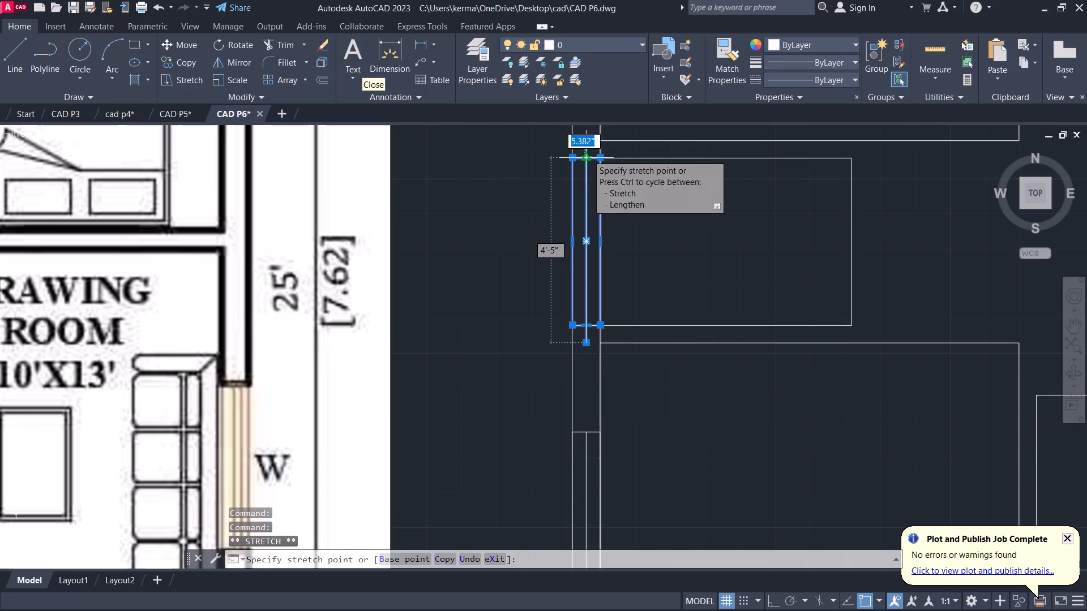
left_click(587, 154)
left_click(588, 346)
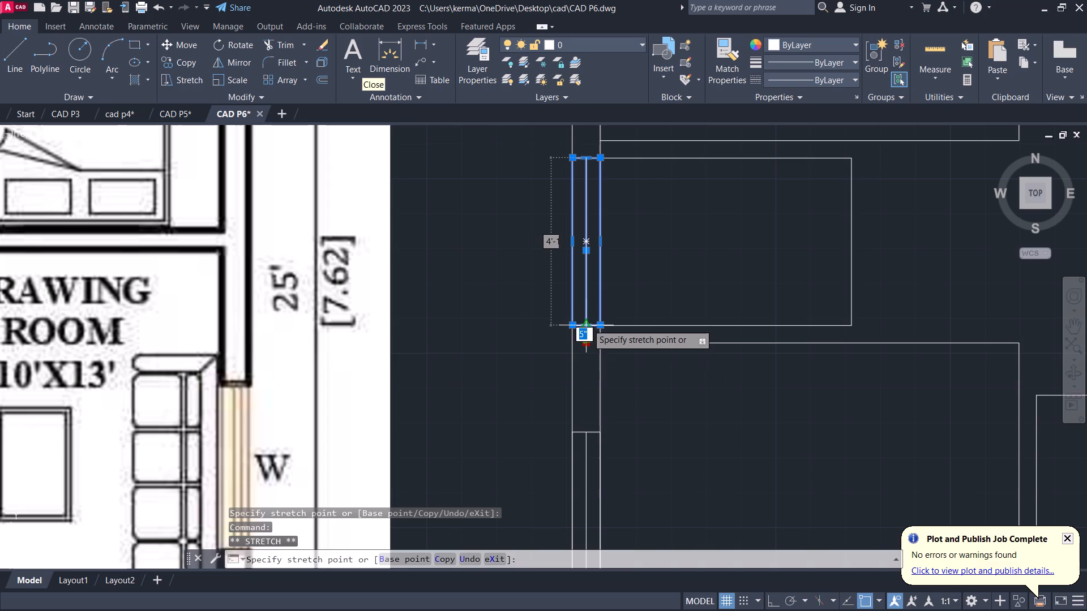
left_click(587, 324)
key("Escape")
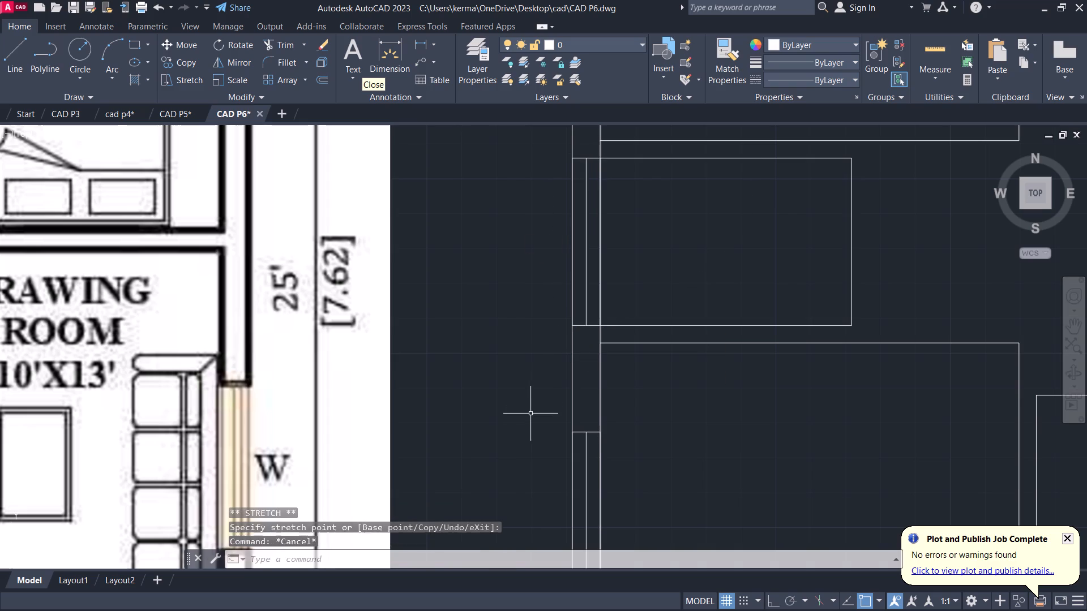
With Ortho on, draw an L of two lines east of the plan: about 2' south, and about 2' west from there.
scroll(566, 427, "down", 2)
scroll(702, 426, "down", 1)
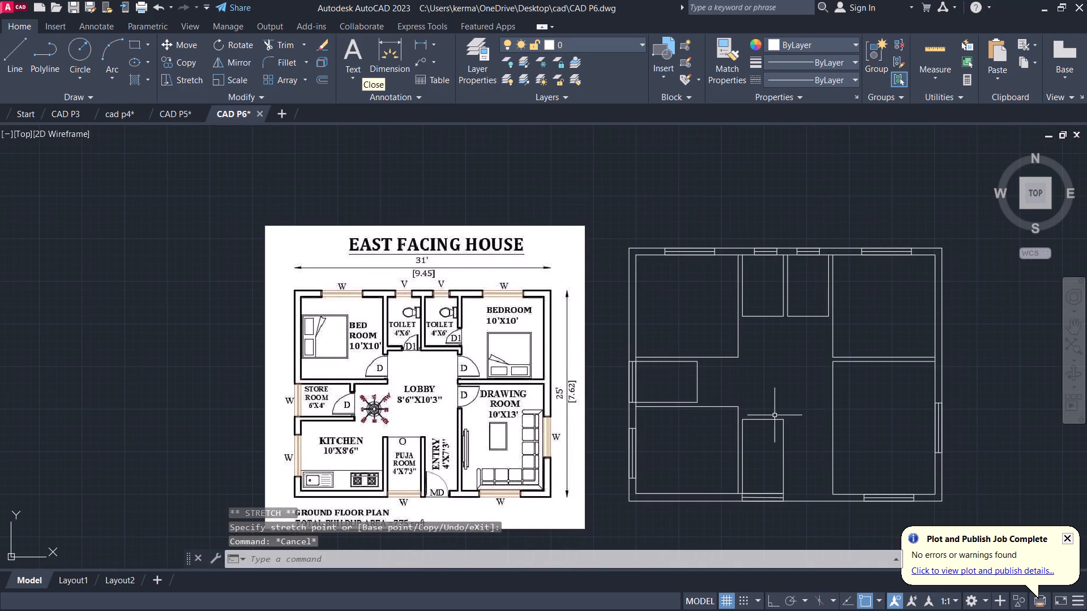
middle_click_drag(775, 415, 720, 428)
scroll(720, 426, "up", 1)
scroll(778, 442, "down", 1)
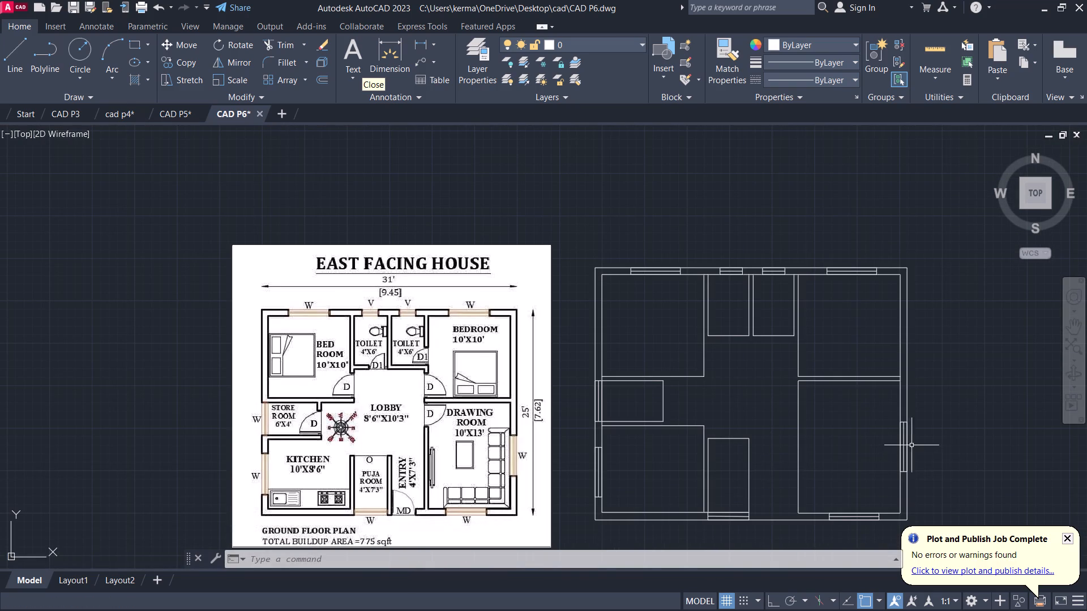
middle_click_drag(905, 441, 758, 441)
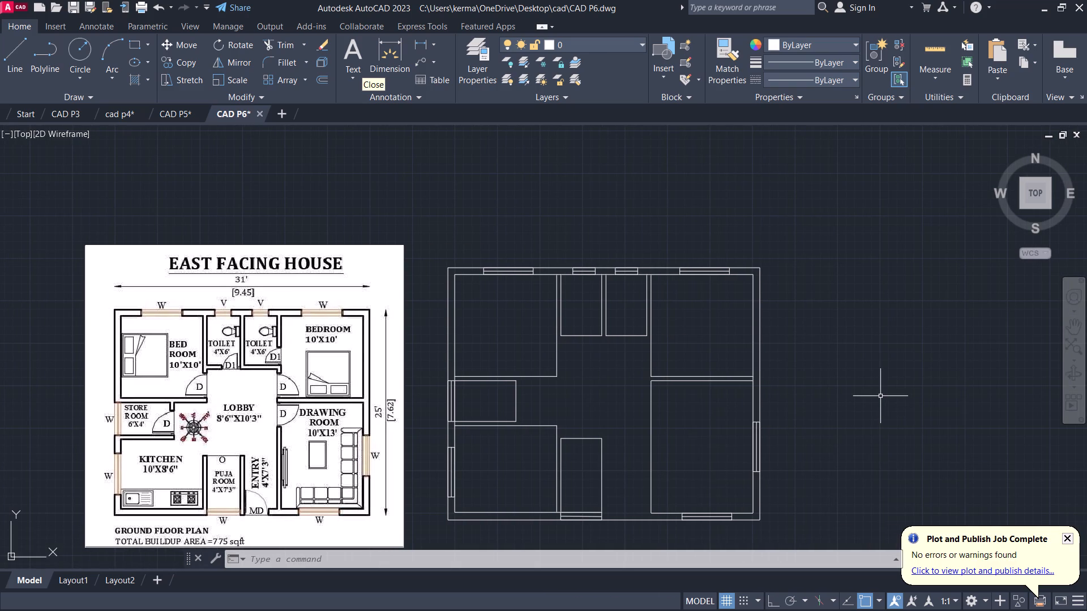
key("l")
key("Return")
left_click(866, 373)
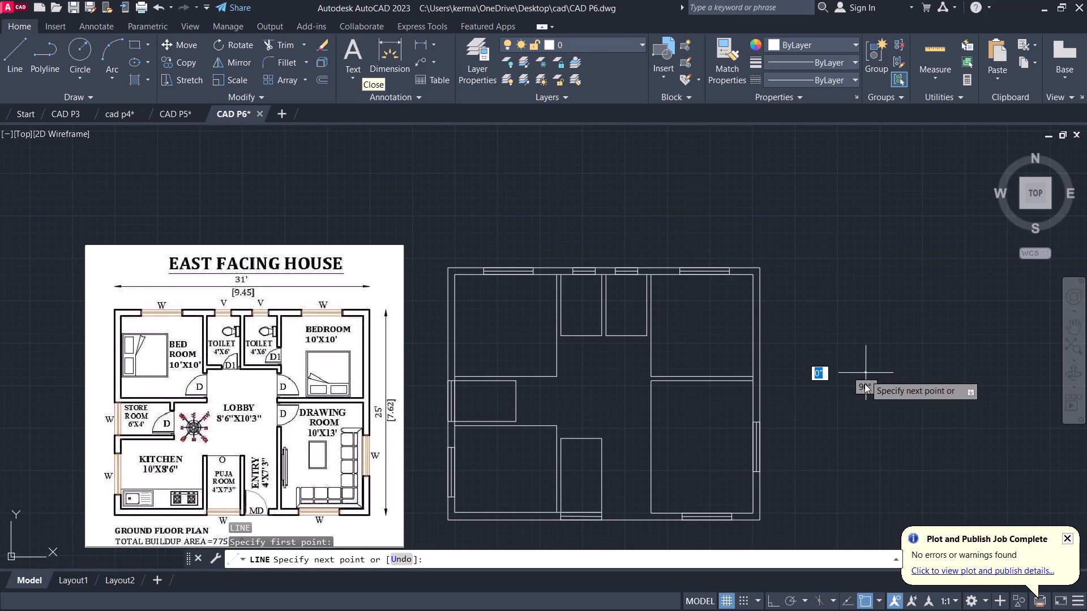
left_click(776, 603)
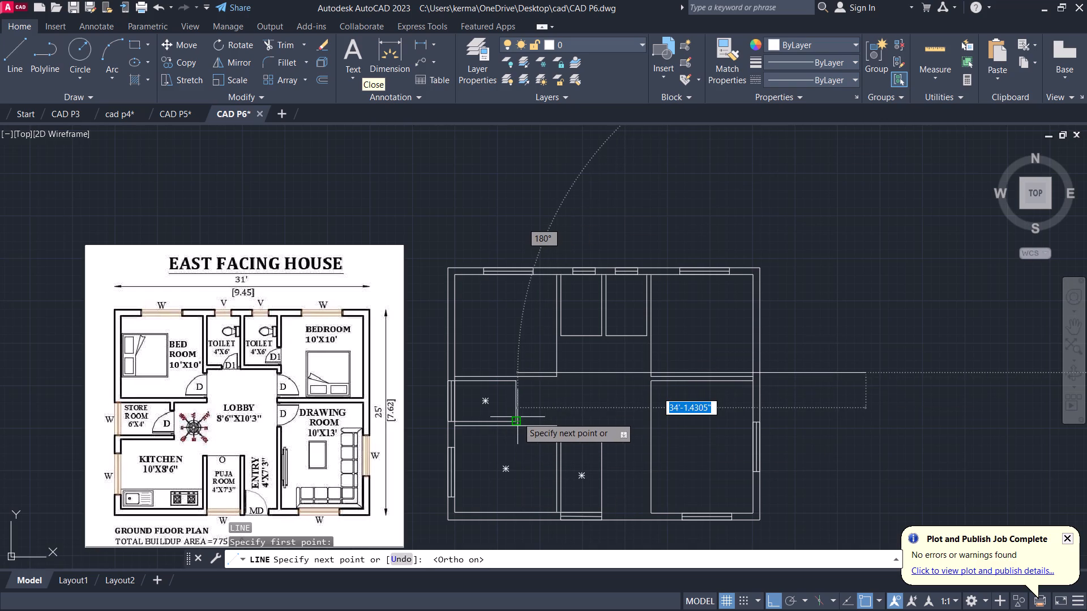
left_click(866, 393)
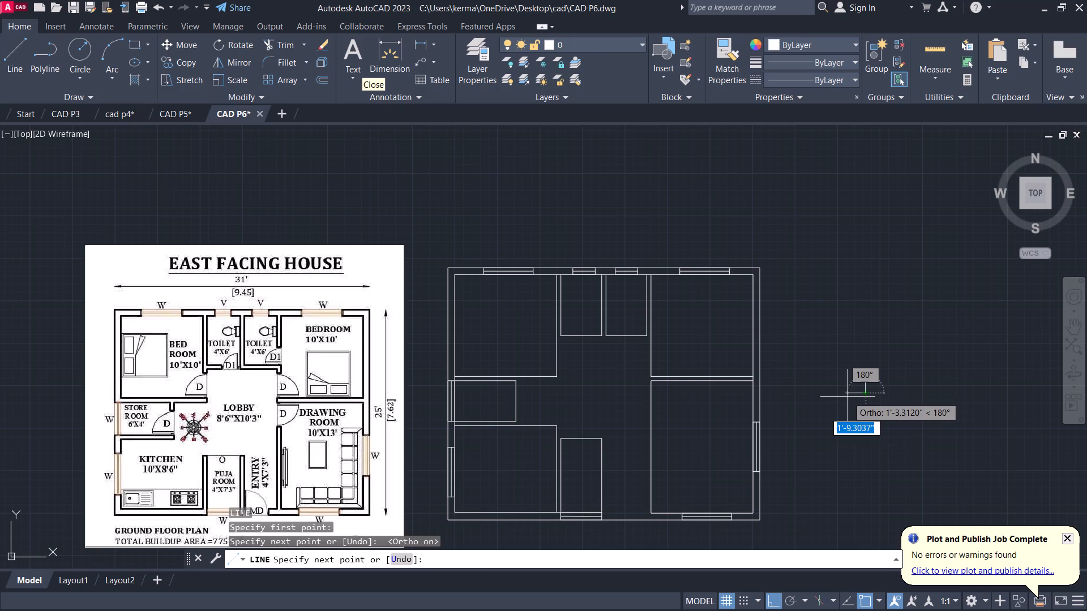
left_click(845, 395)
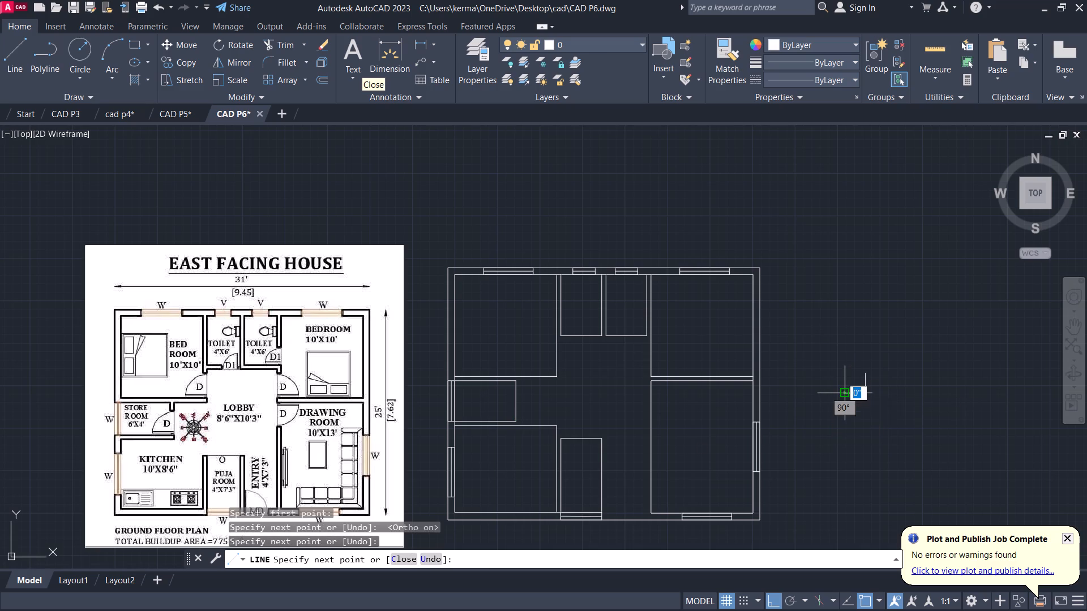
key("Escape")
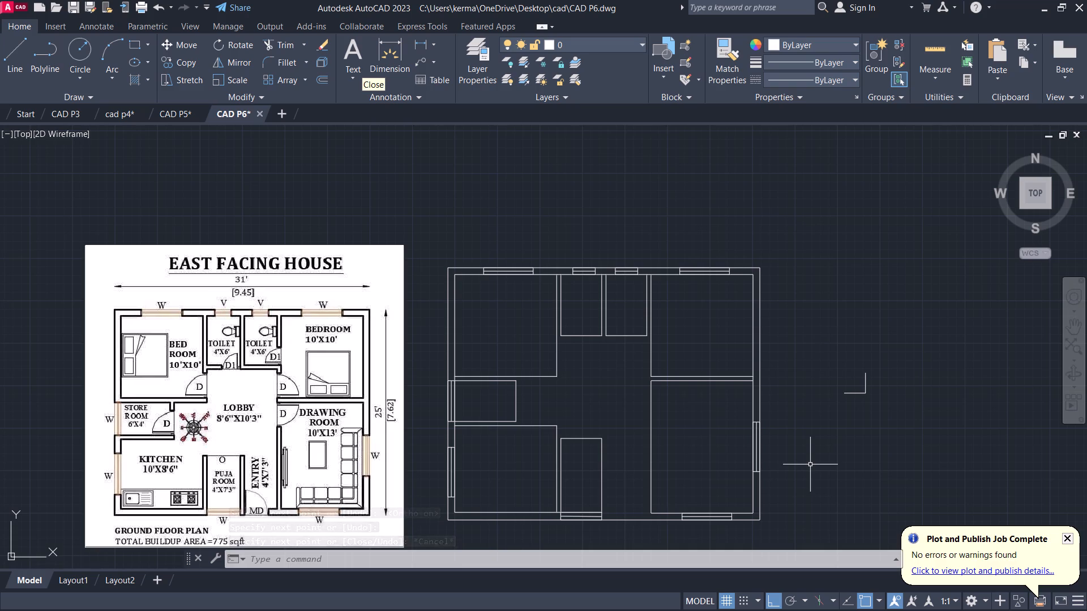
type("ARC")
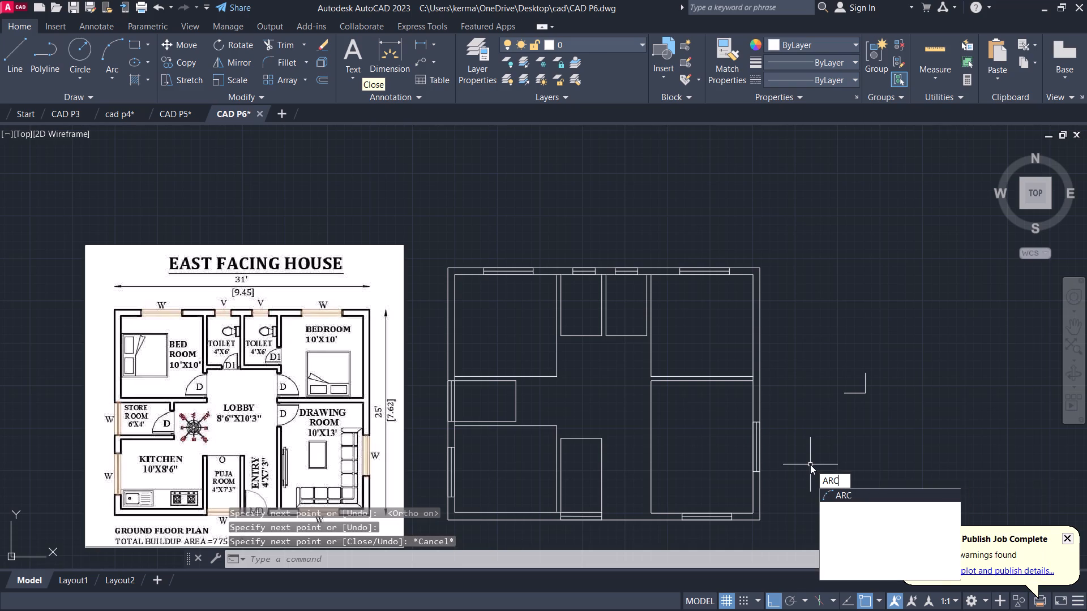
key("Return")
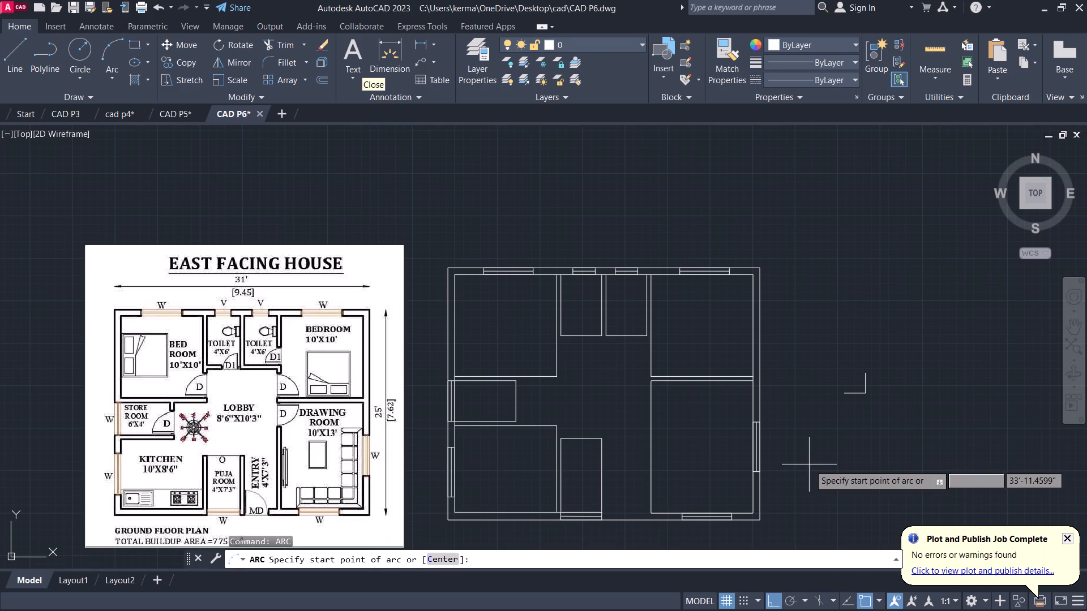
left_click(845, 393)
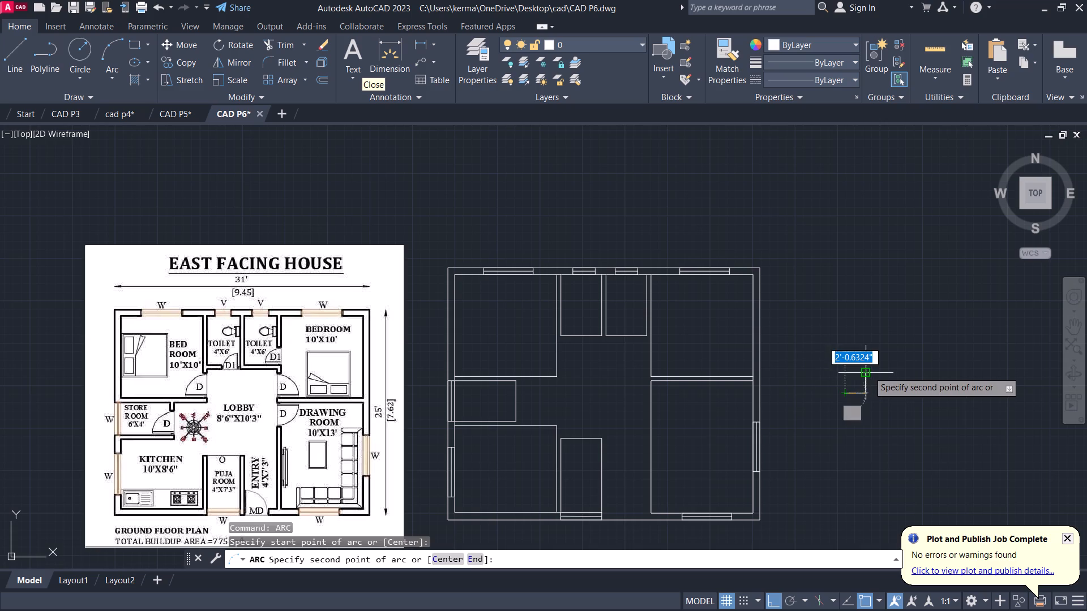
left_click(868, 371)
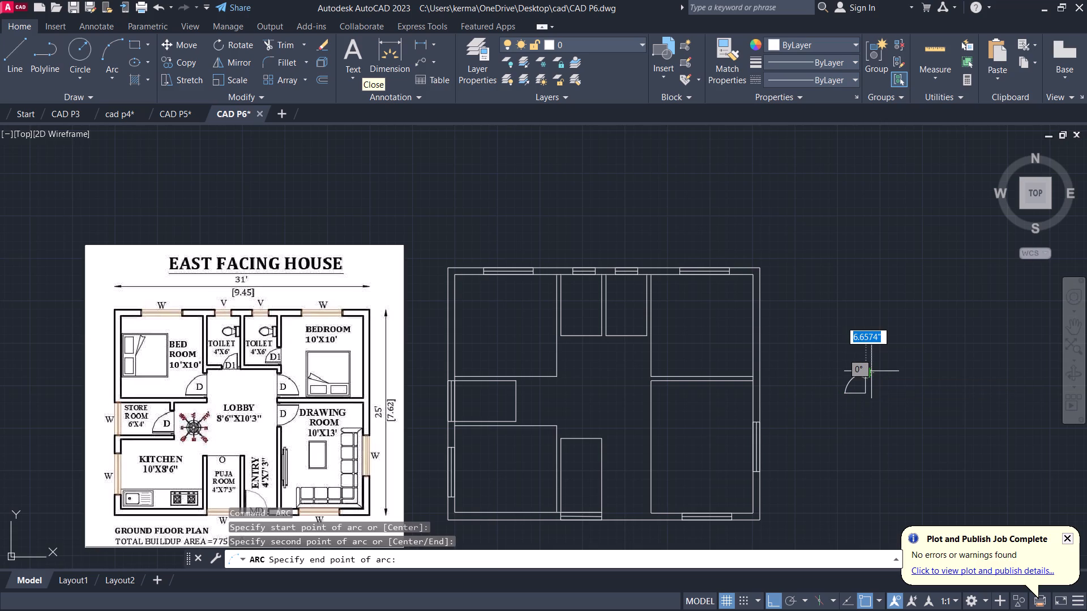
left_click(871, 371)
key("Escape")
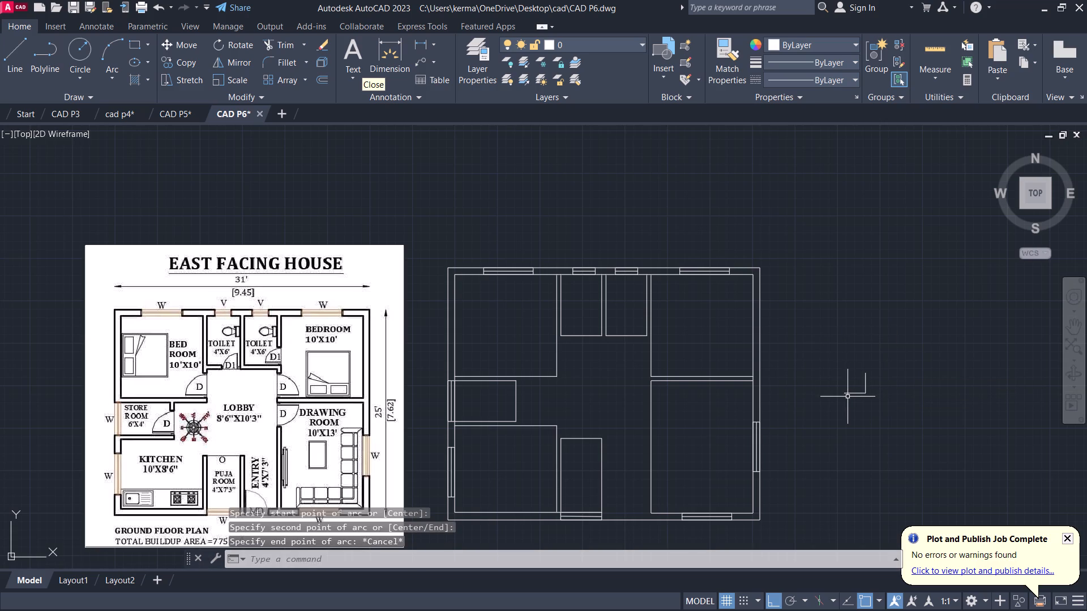
Draw a three-point arc from the L's west end through its north end, finishing slightly east of it, as the door swing.
type("ARC")
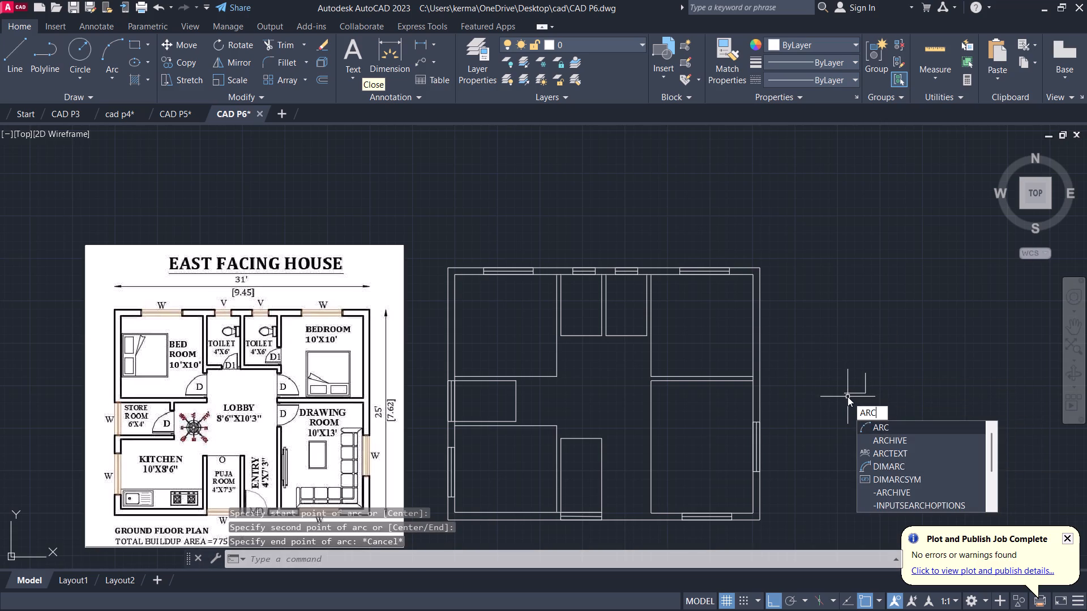
key("Return")
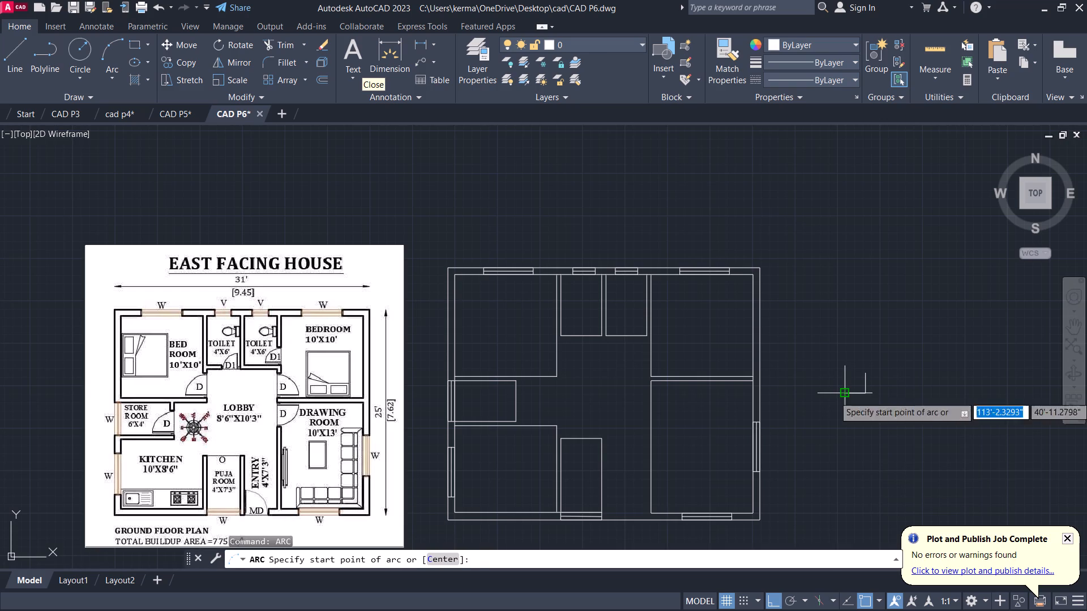
left_click(847, 396)
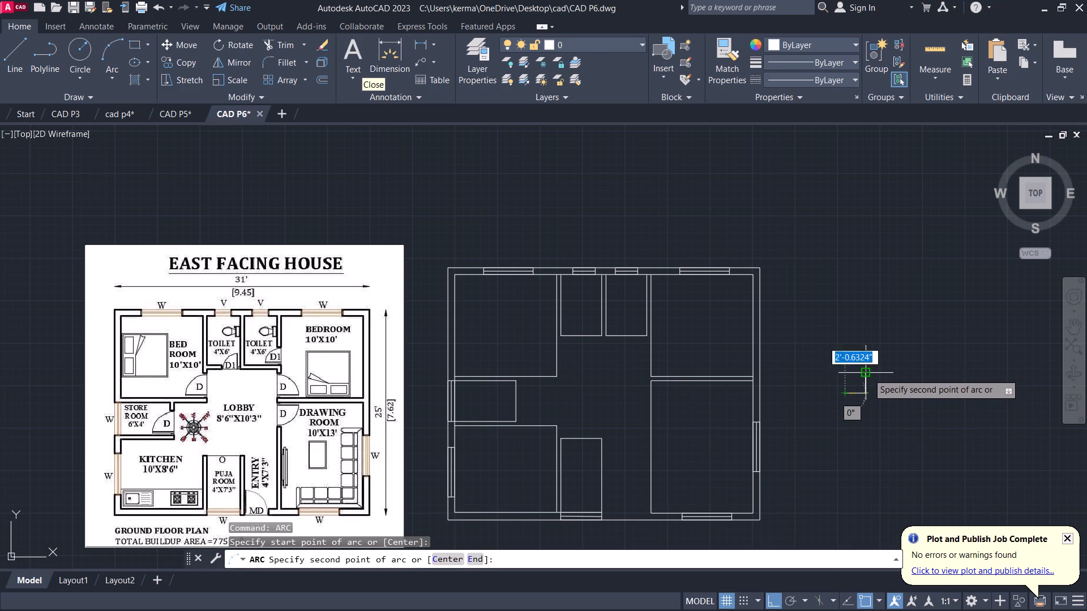
left_click(868, 373)
left_click(877, 374)
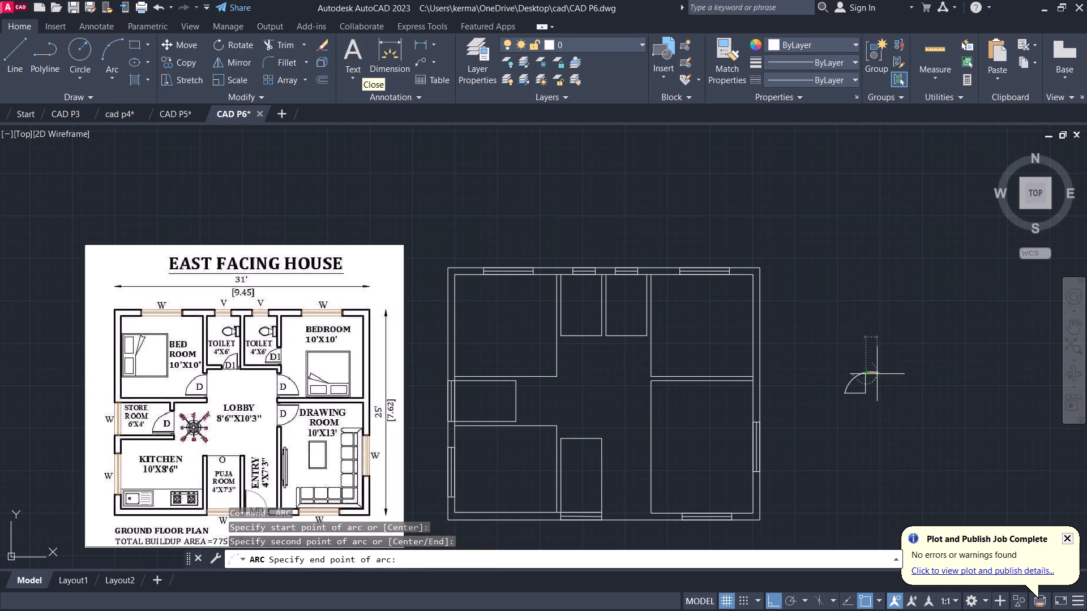
key("Escape")
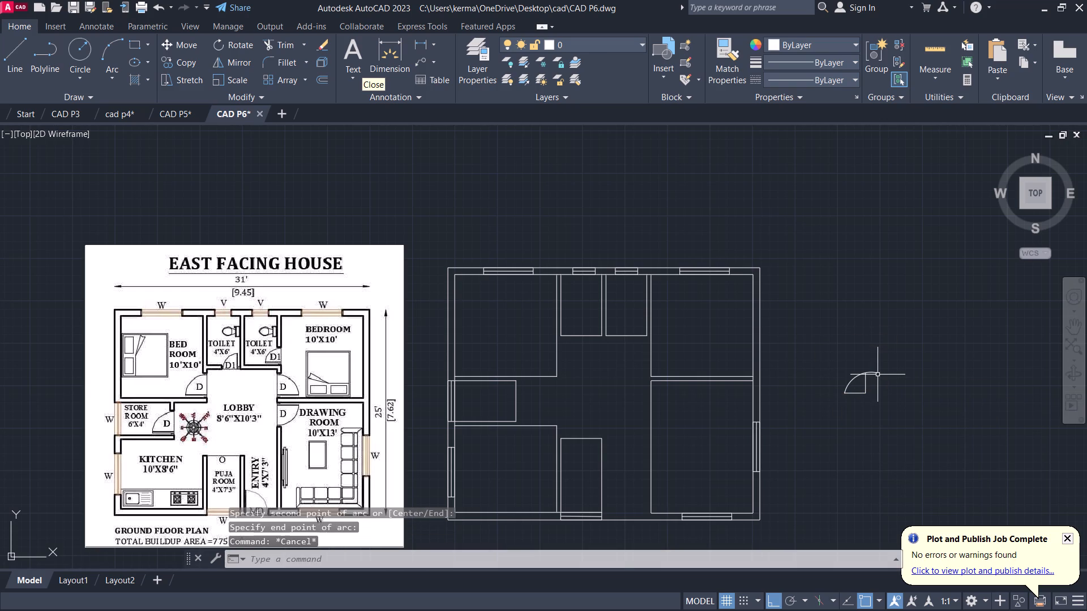
Stretch the door swing arc's east end back onto the north end of the L's vertical line.
left_click(868, 373)
left_click(879, 371)
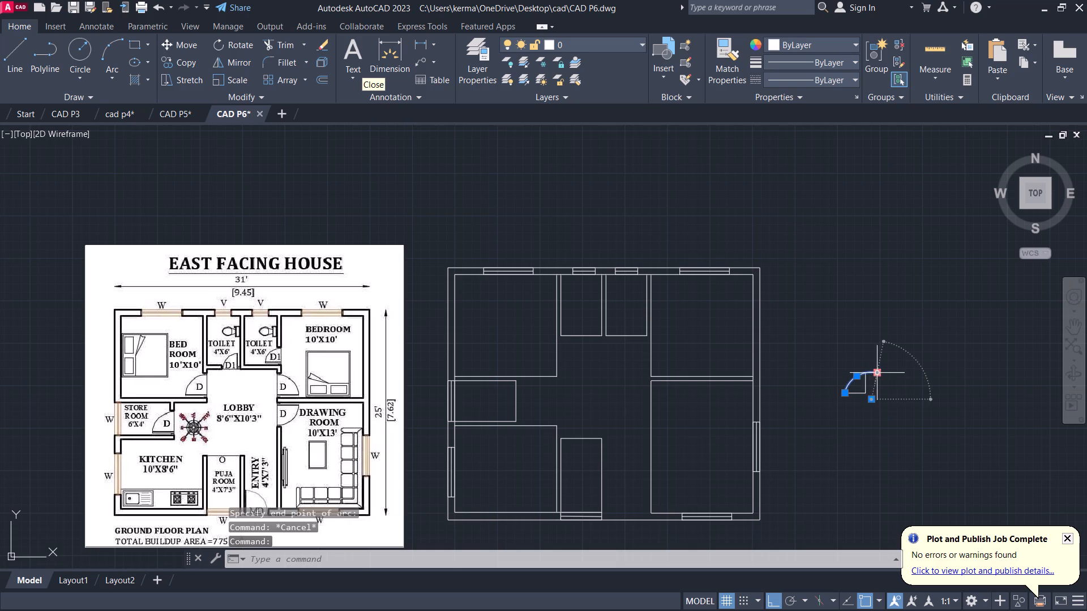
left_click(866, 371)
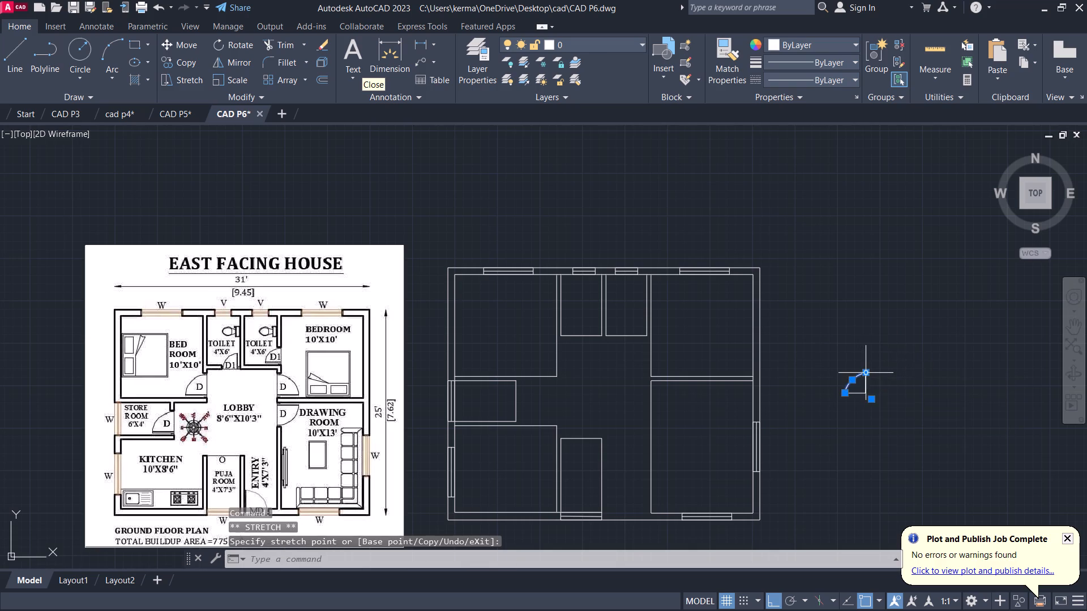
key("Escape")
key("Escape")
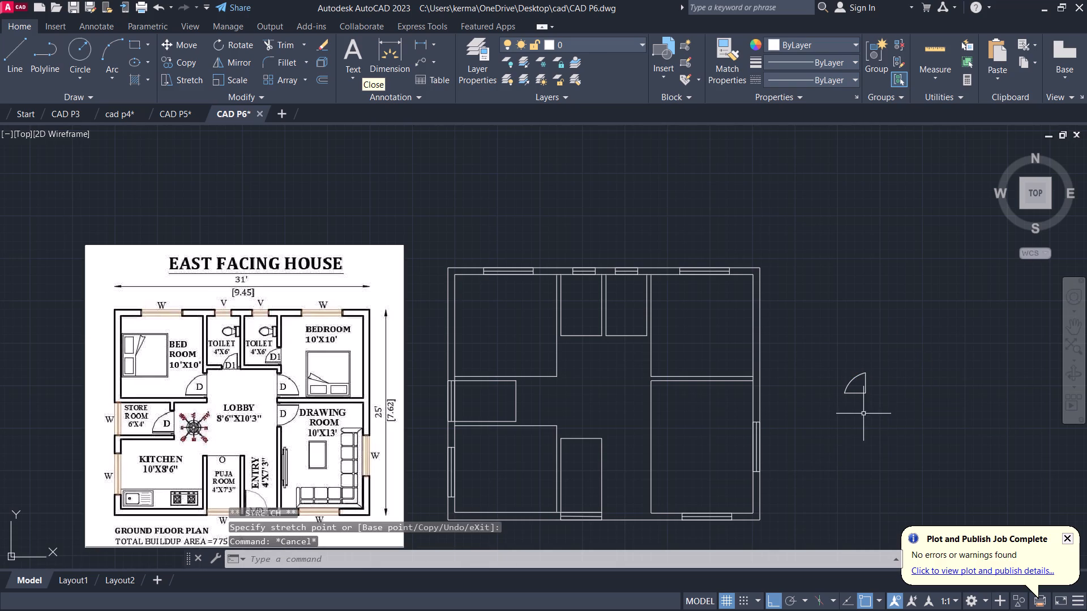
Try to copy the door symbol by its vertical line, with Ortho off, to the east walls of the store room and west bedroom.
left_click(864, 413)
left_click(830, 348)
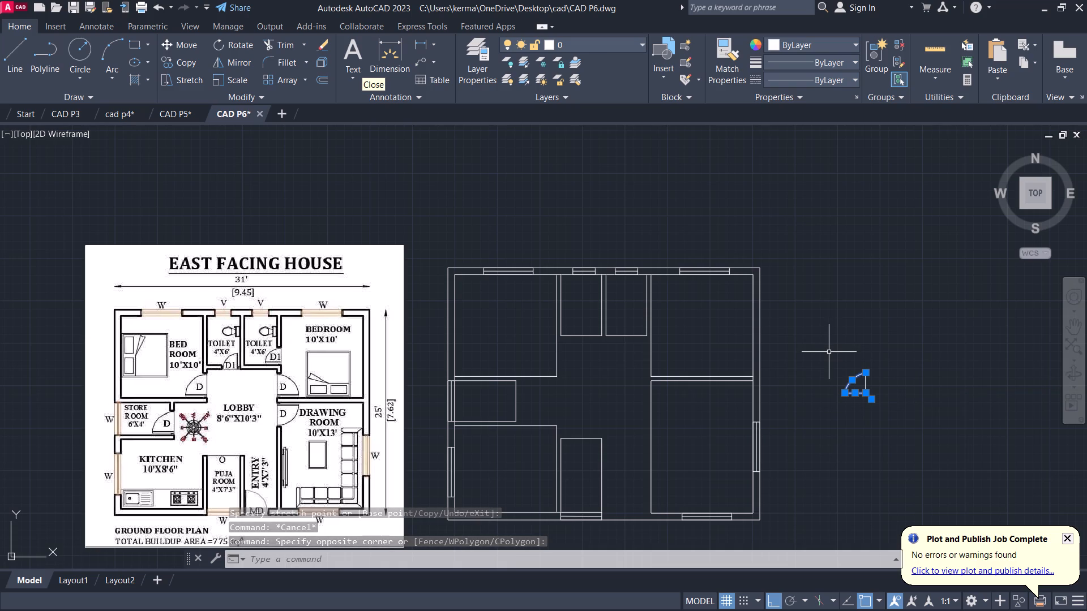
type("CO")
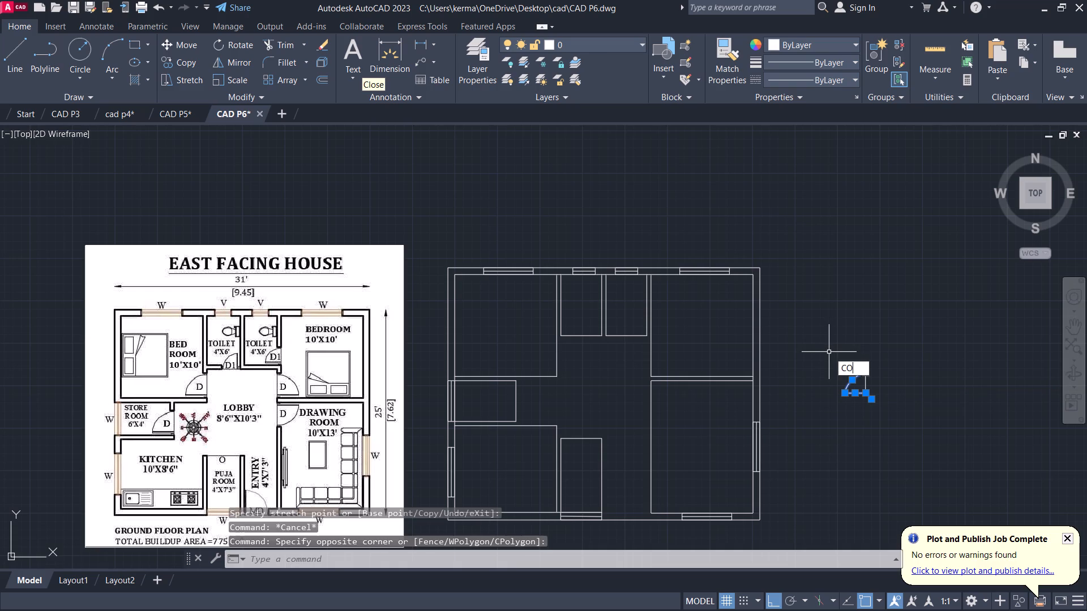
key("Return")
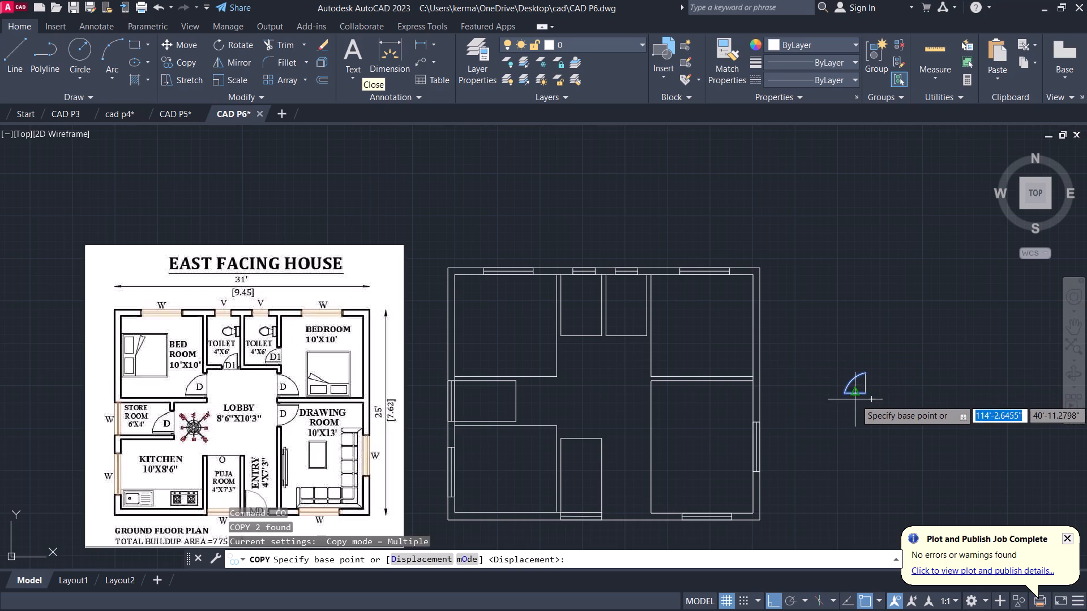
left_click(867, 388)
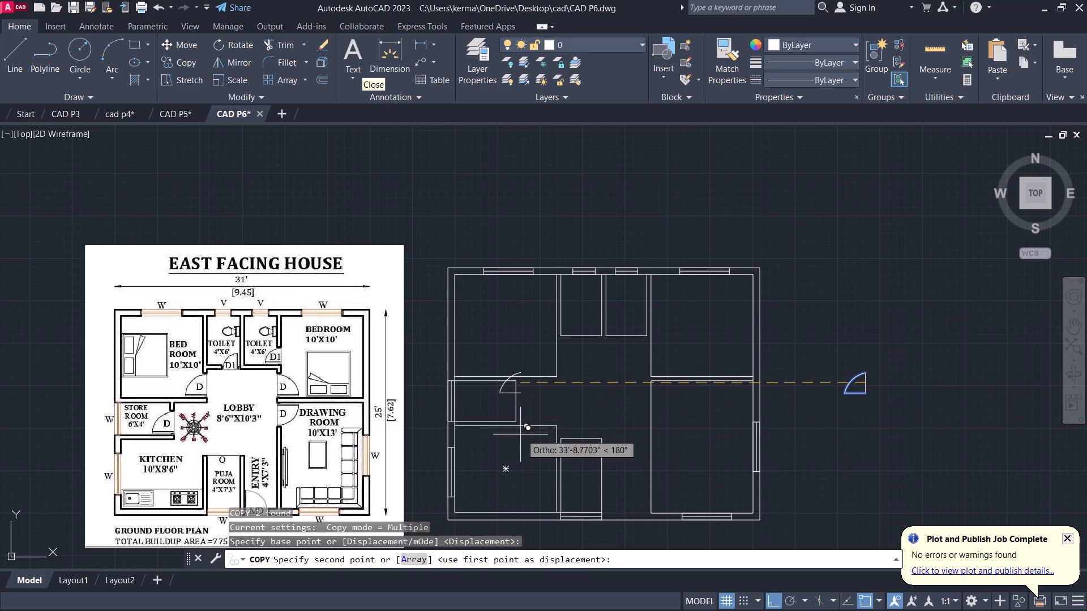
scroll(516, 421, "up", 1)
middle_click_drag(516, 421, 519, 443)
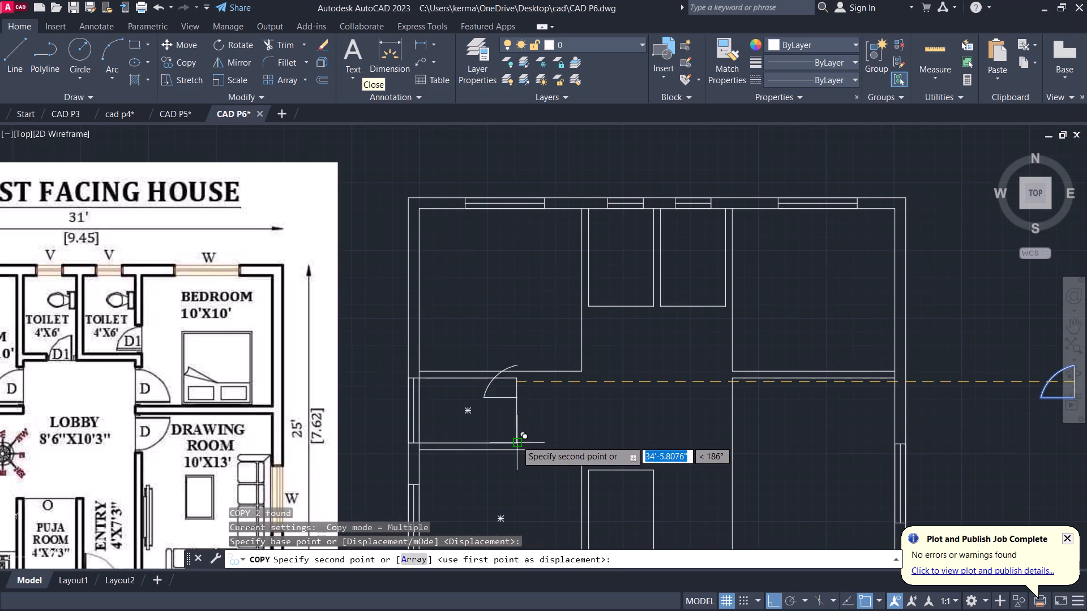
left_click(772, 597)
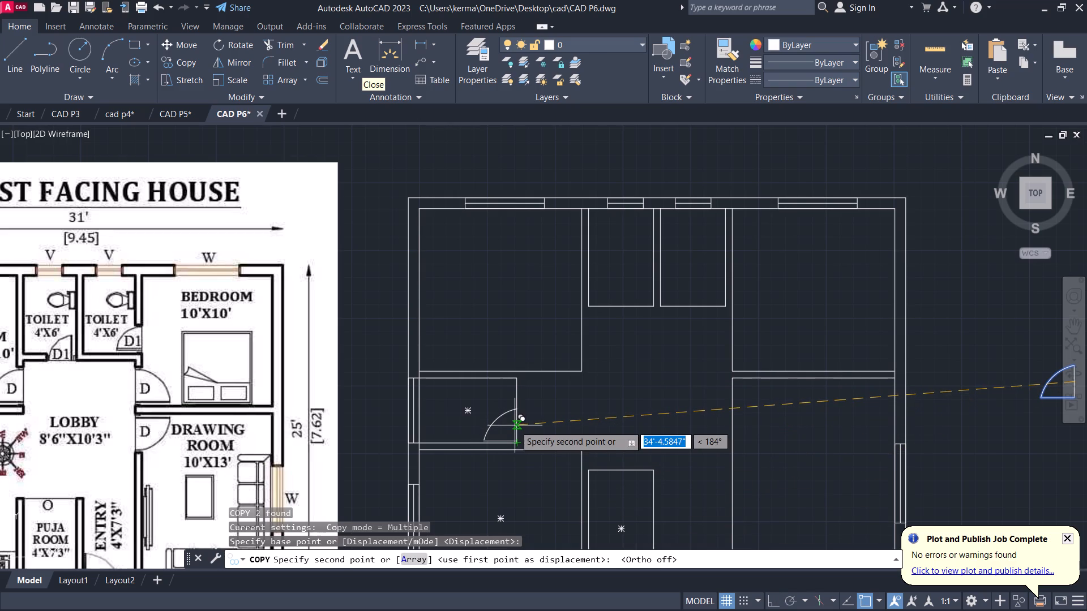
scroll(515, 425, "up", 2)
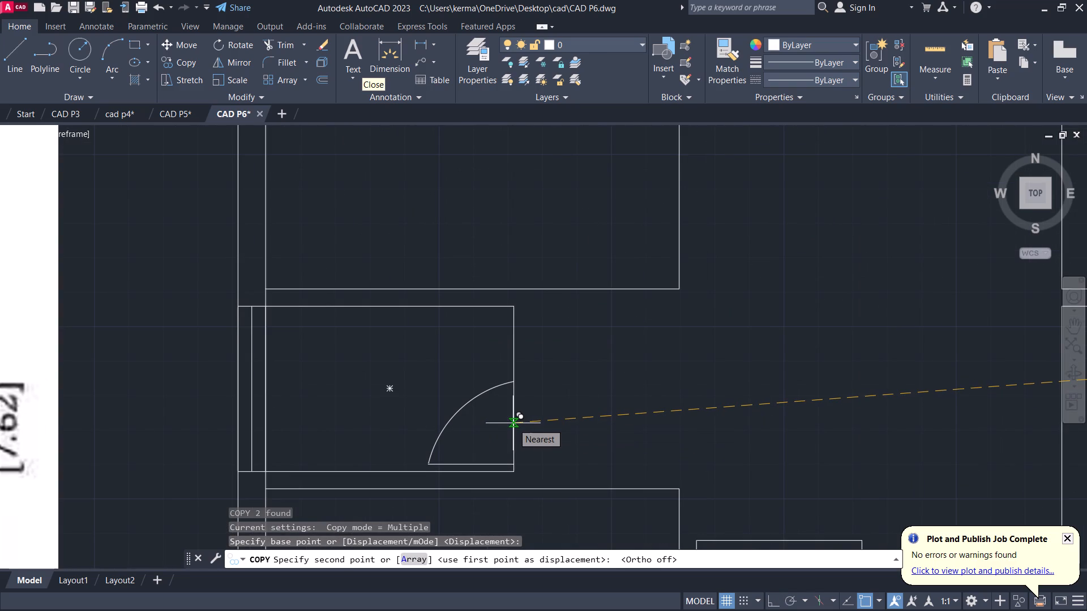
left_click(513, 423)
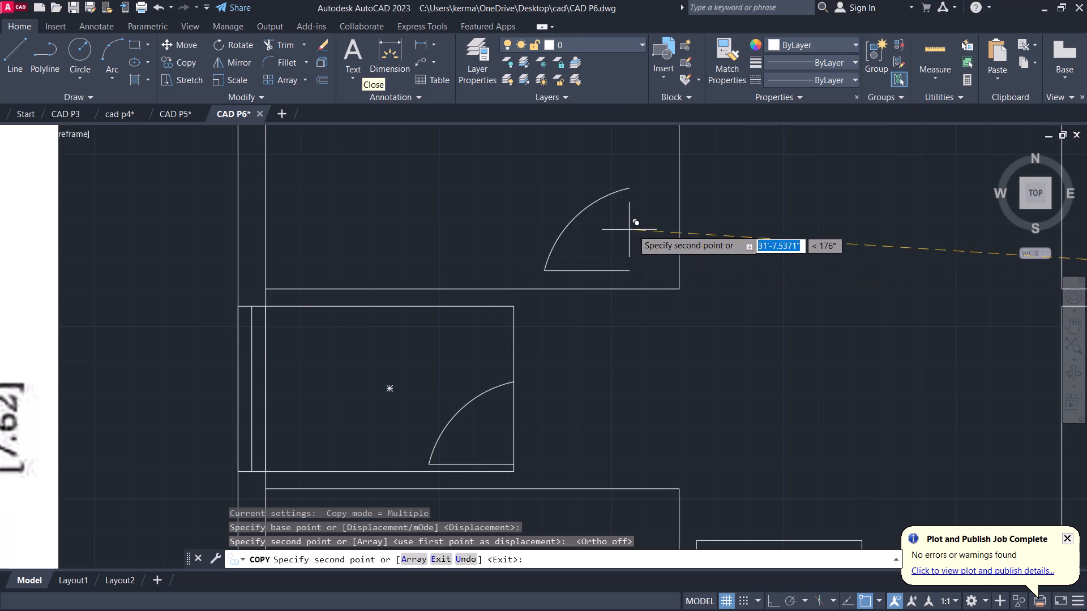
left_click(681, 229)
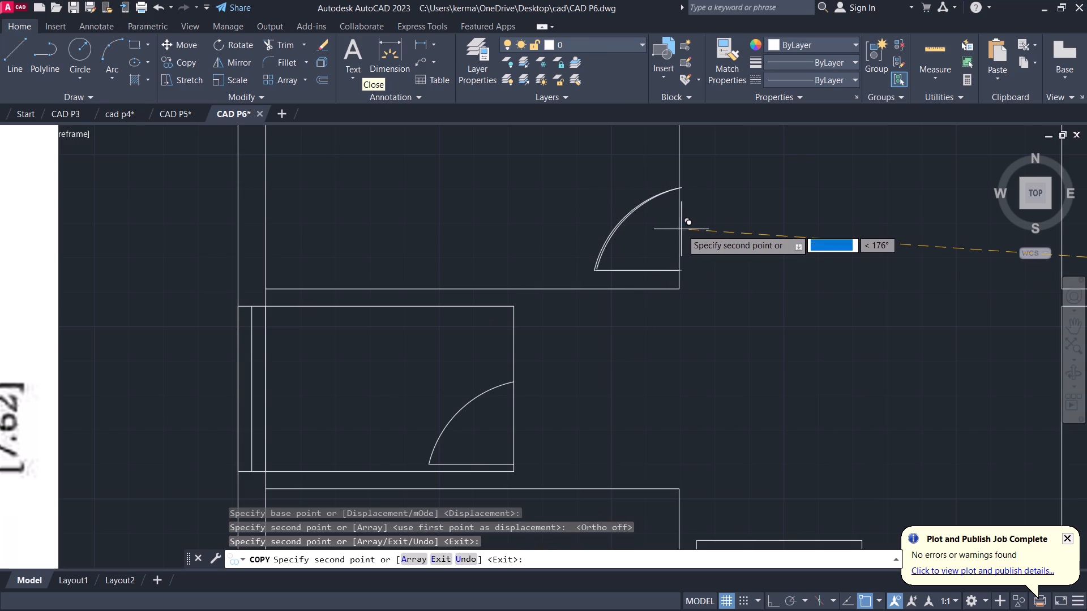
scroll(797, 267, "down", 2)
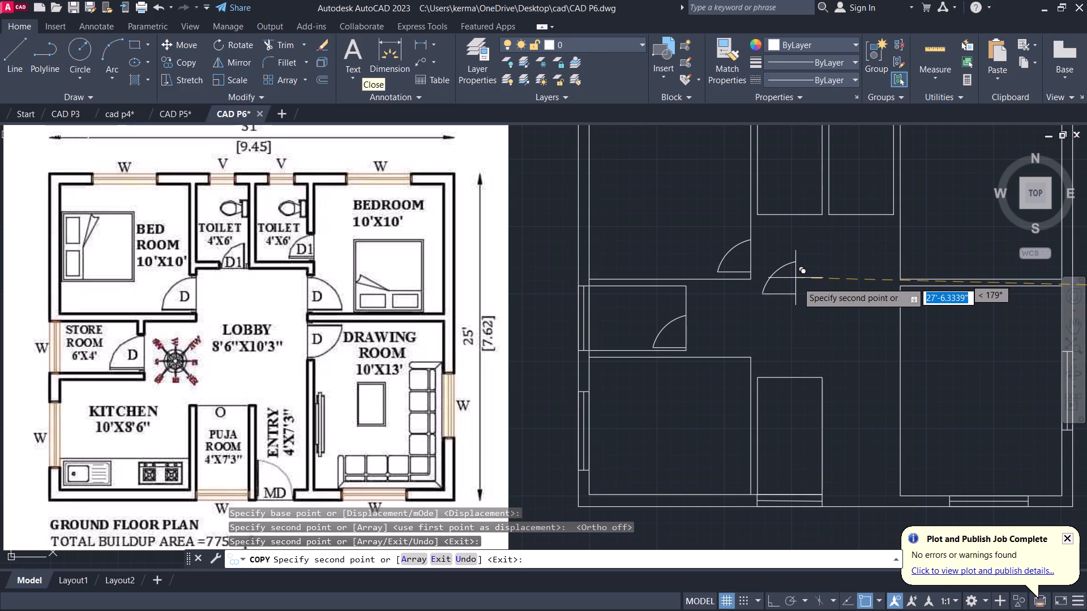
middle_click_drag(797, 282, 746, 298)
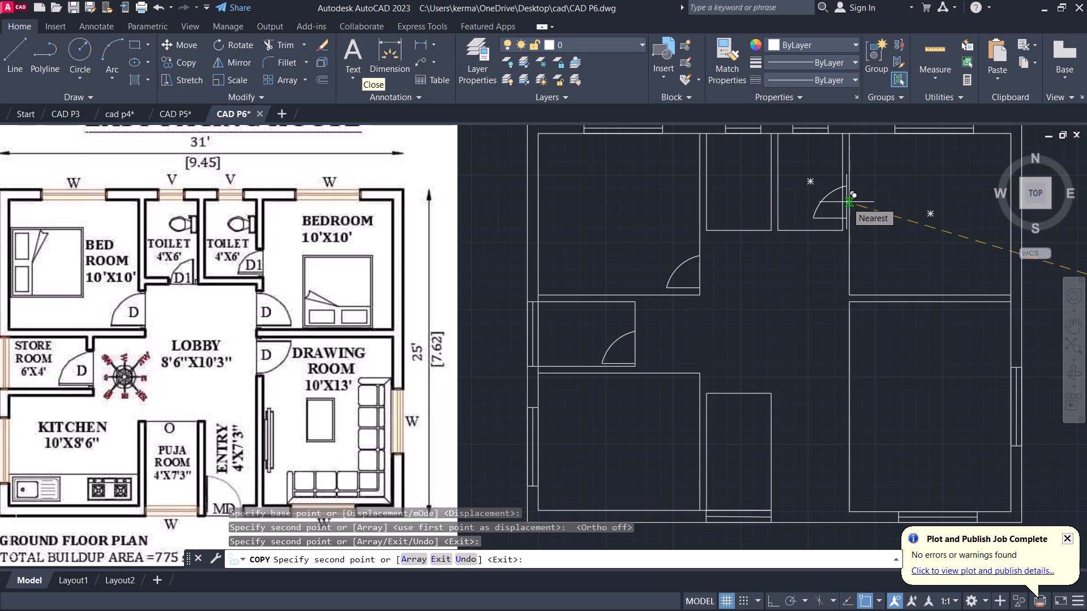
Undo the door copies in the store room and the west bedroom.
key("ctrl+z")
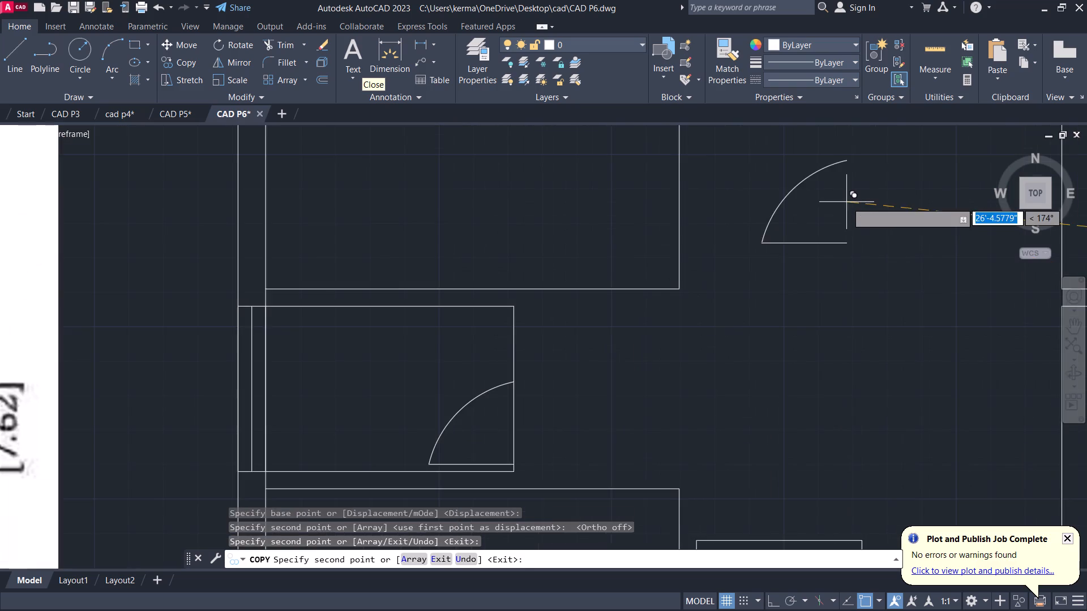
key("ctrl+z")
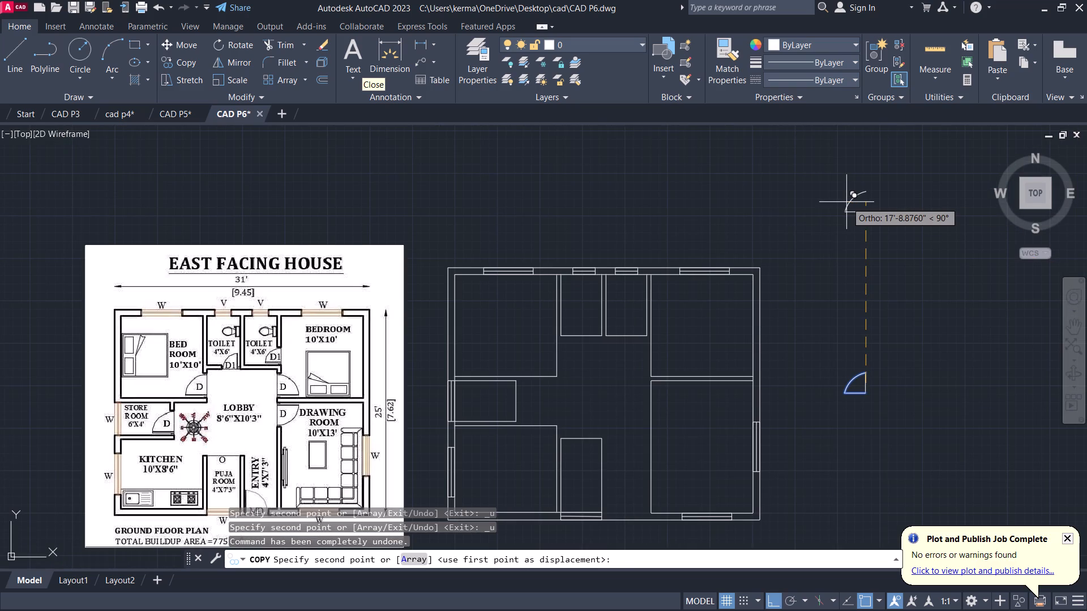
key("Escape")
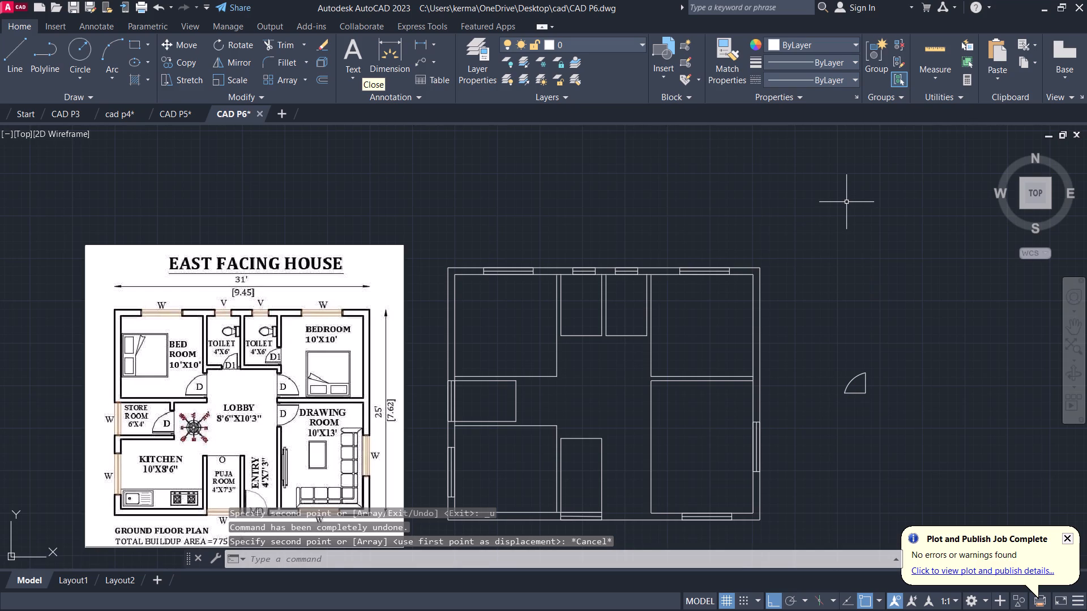
Draw a rectangle about 6.4" wide and 2'-0.6" high along the east side of the door symbol's vertical line.
scroll(910, 429, "up", 2)
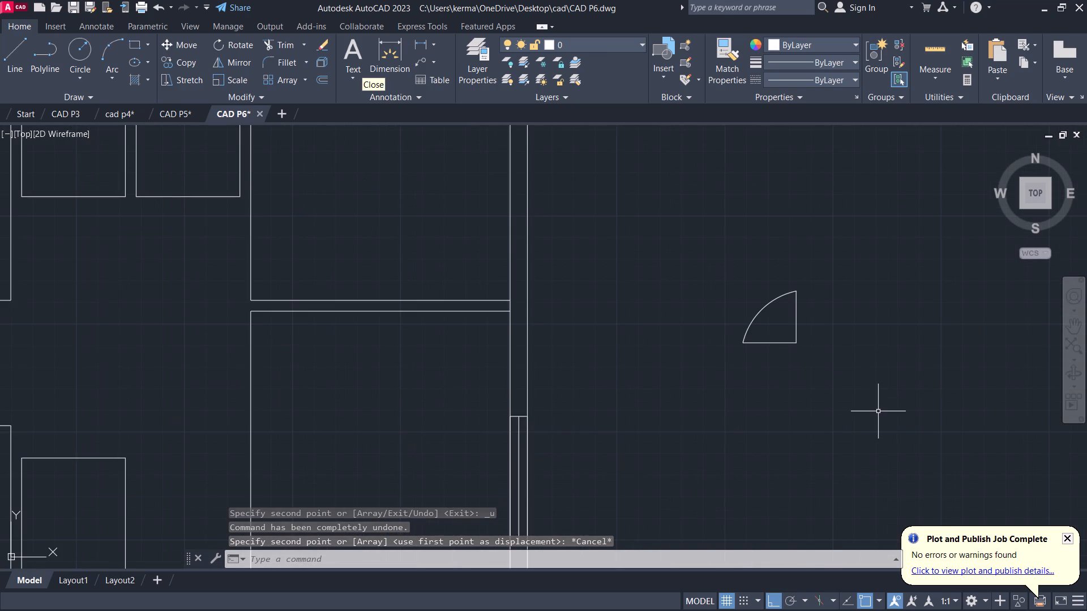
type("REC")
key("Return")
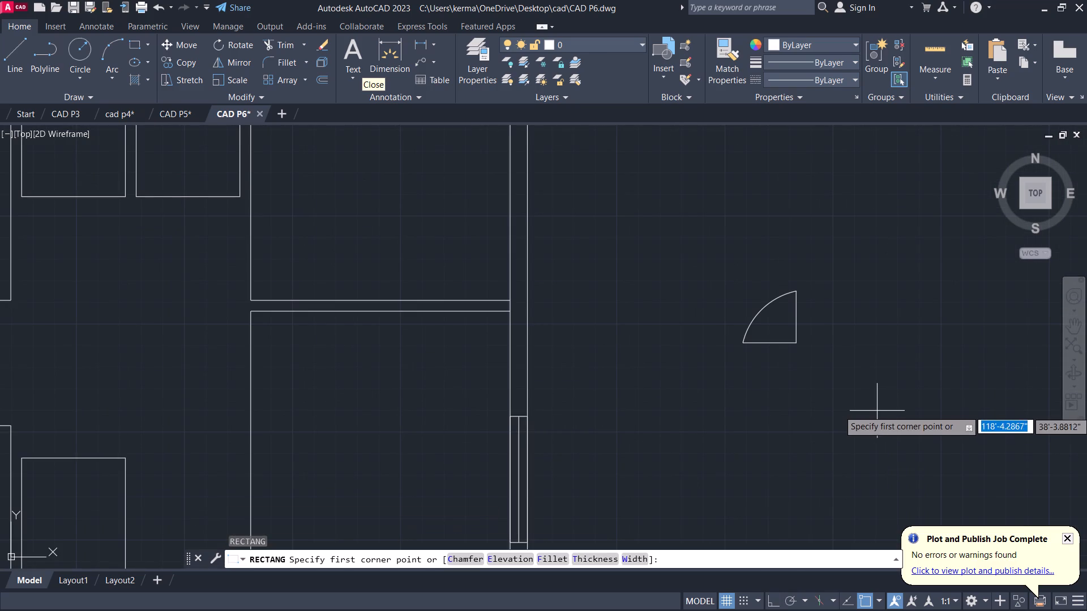
left_click(797, 346)
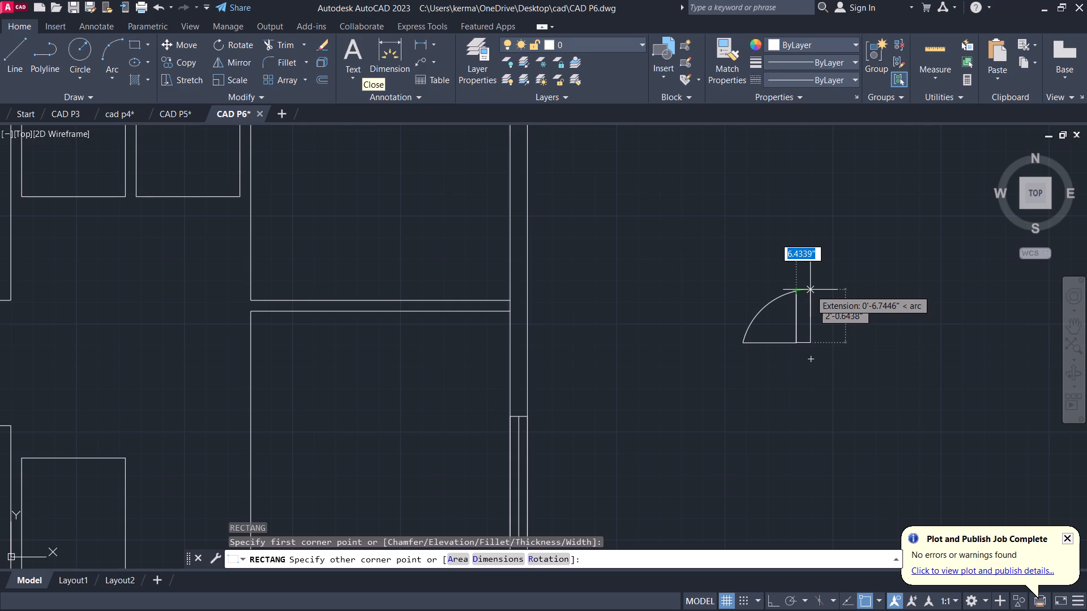
left_click(810, 290)
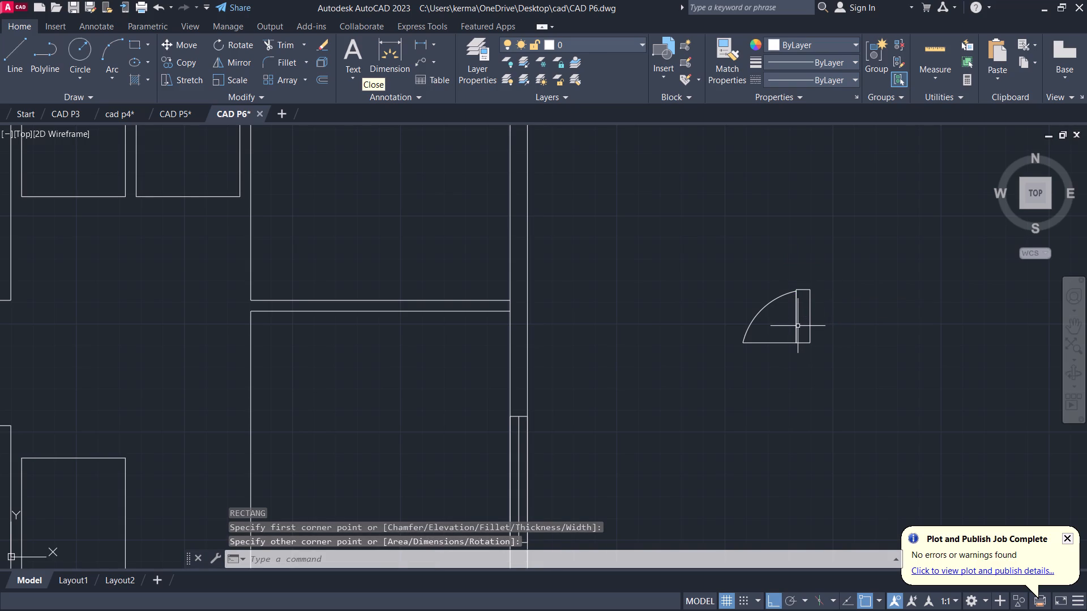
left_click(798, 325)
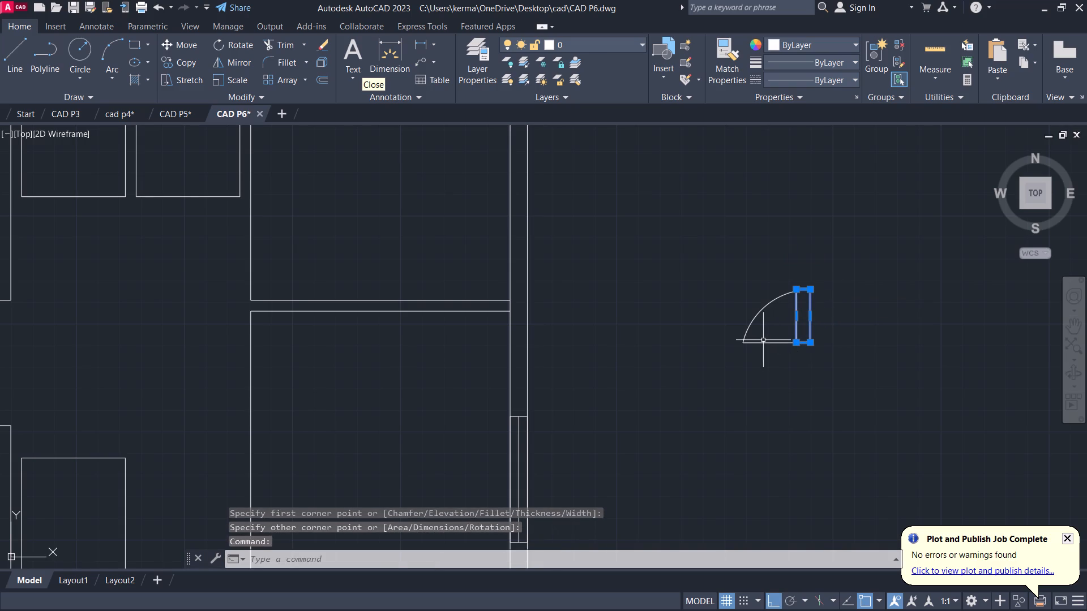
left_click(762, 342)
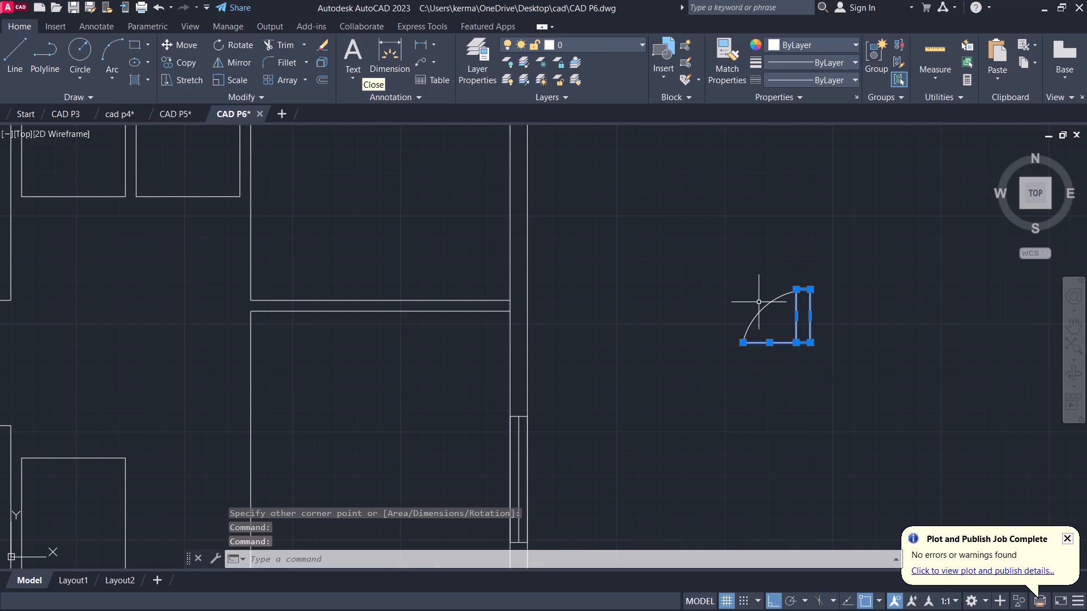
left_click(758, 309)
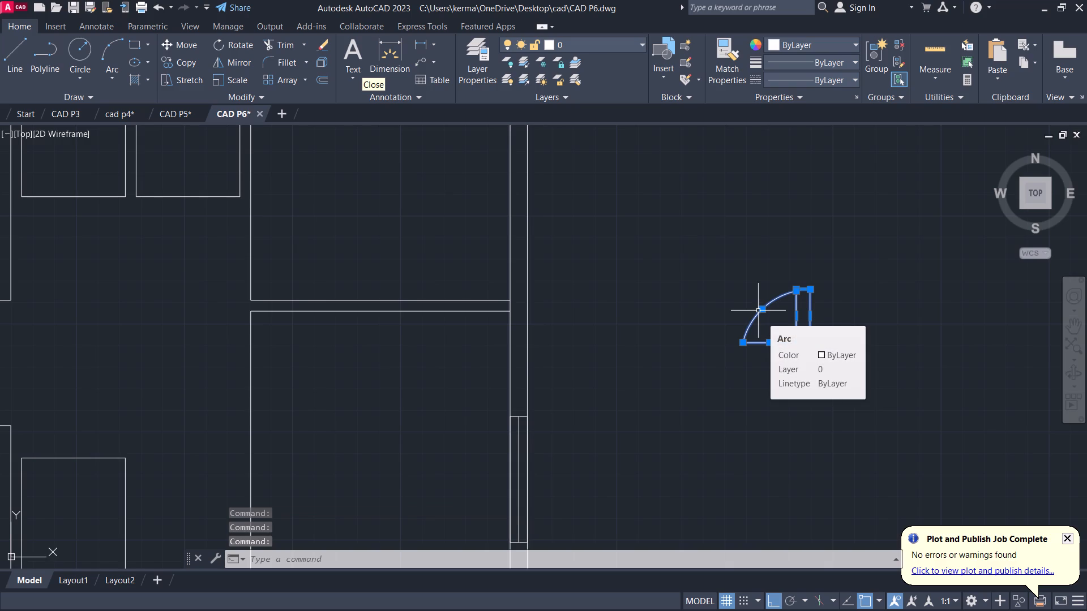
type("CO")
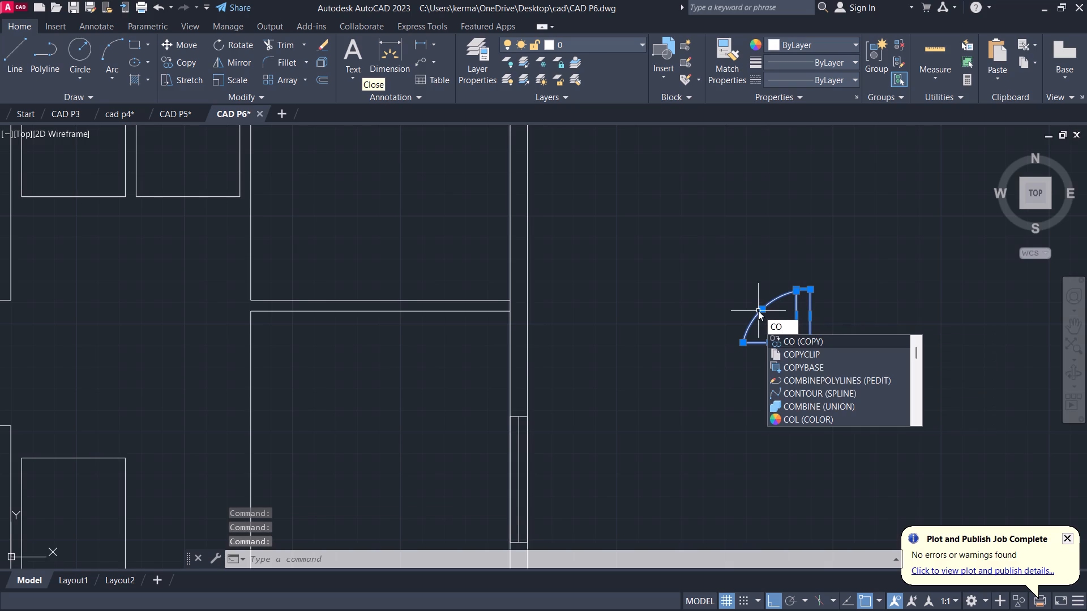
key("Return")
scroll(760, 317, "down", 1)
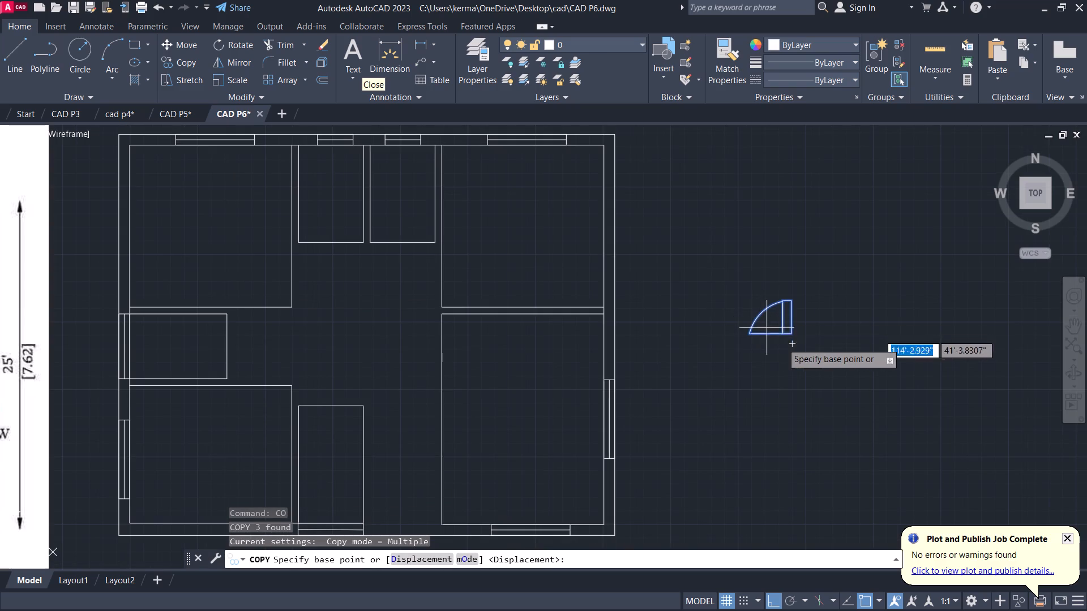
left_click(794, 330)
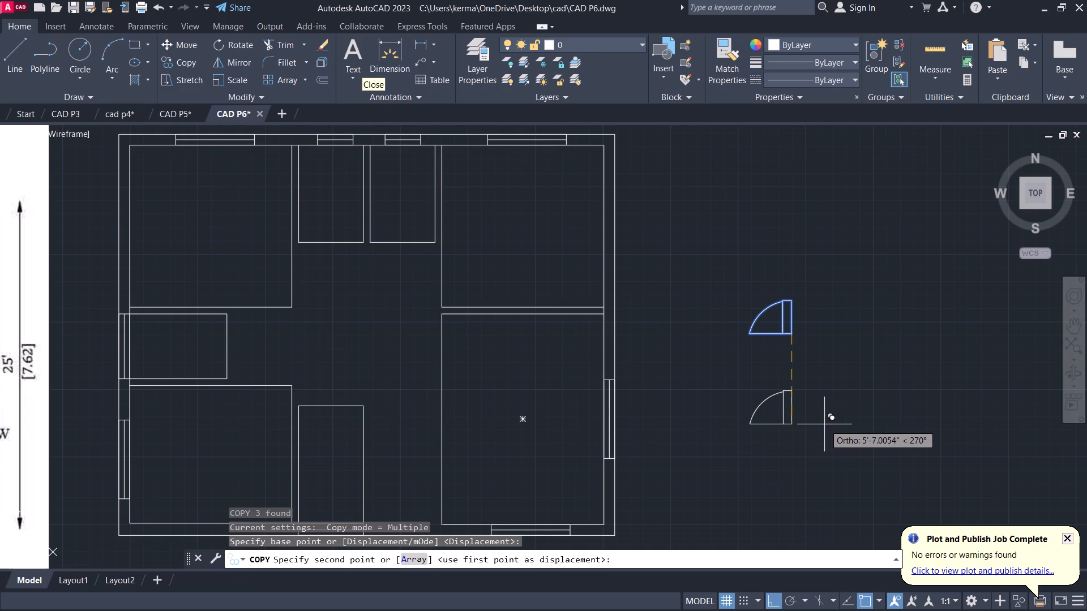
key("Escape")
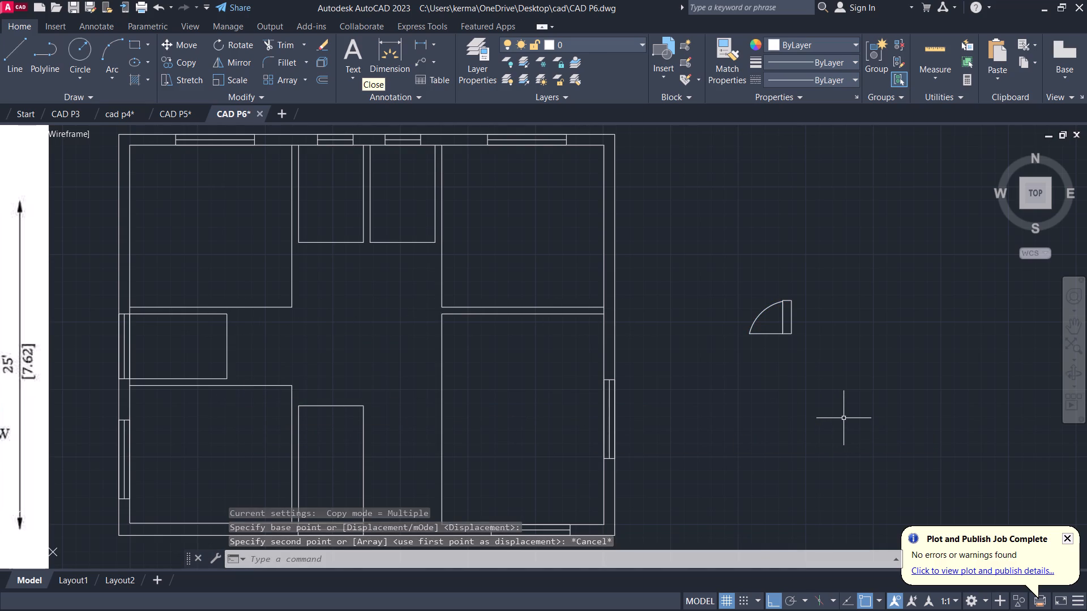
Draw a 5" by 1' rectangle in the empty space south of the door symbol.
type("REC")
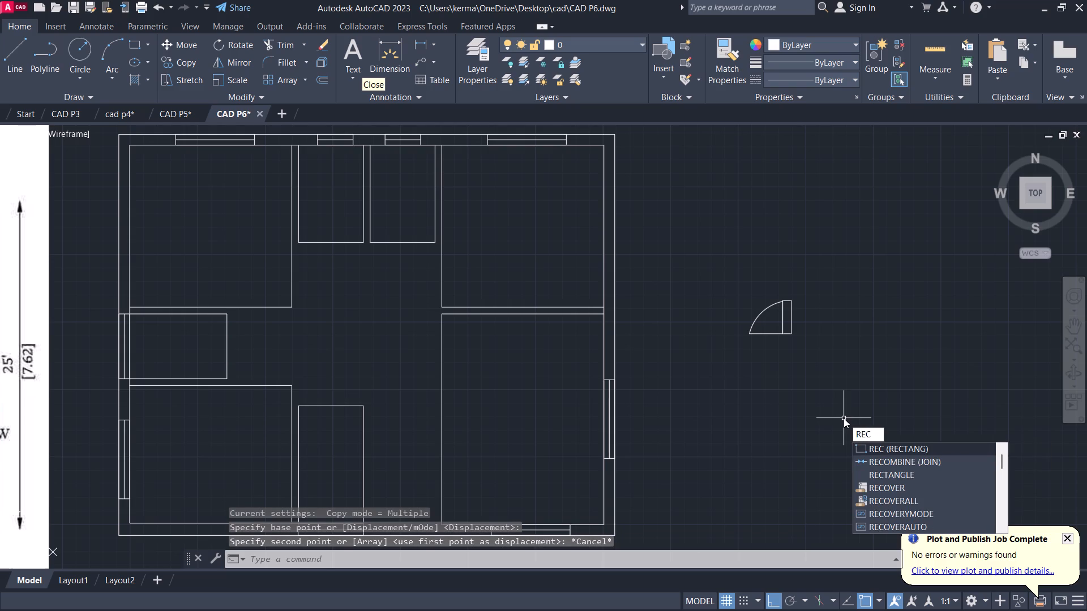
key("Return")
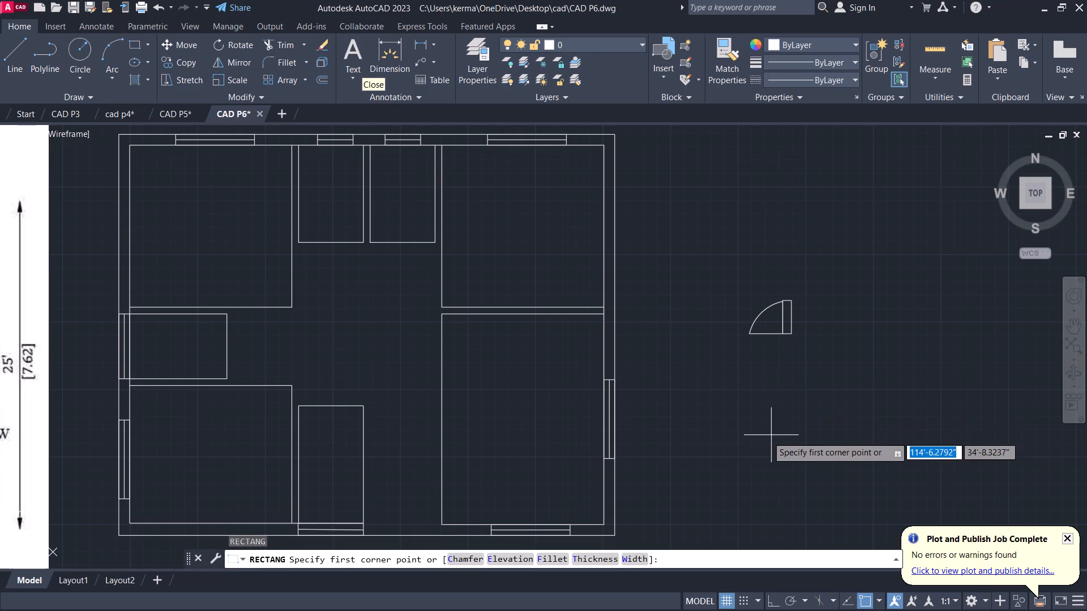
left_click(764, 445)
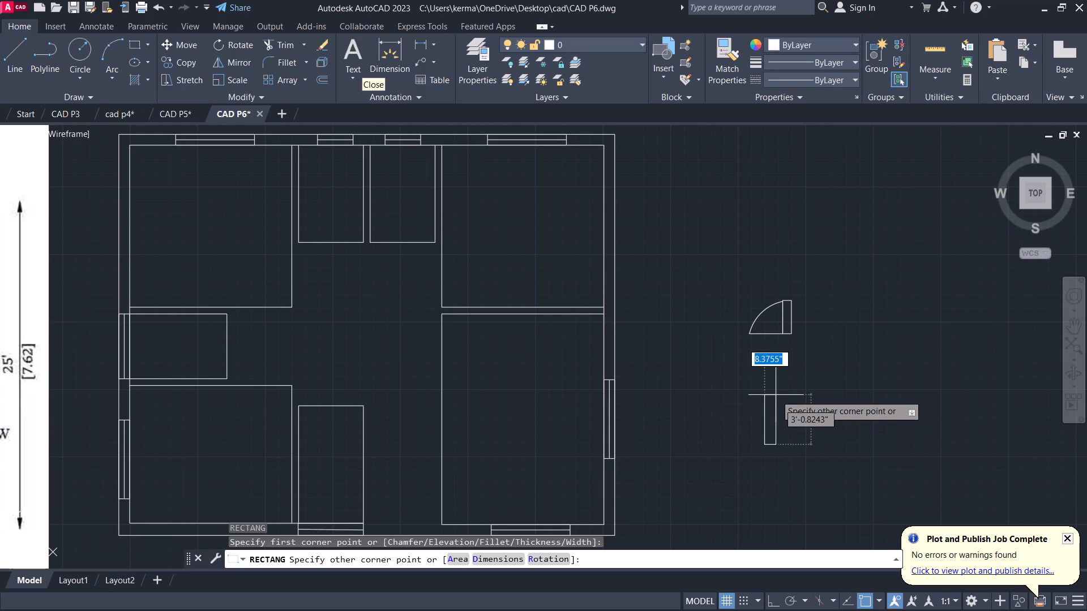
key("d")
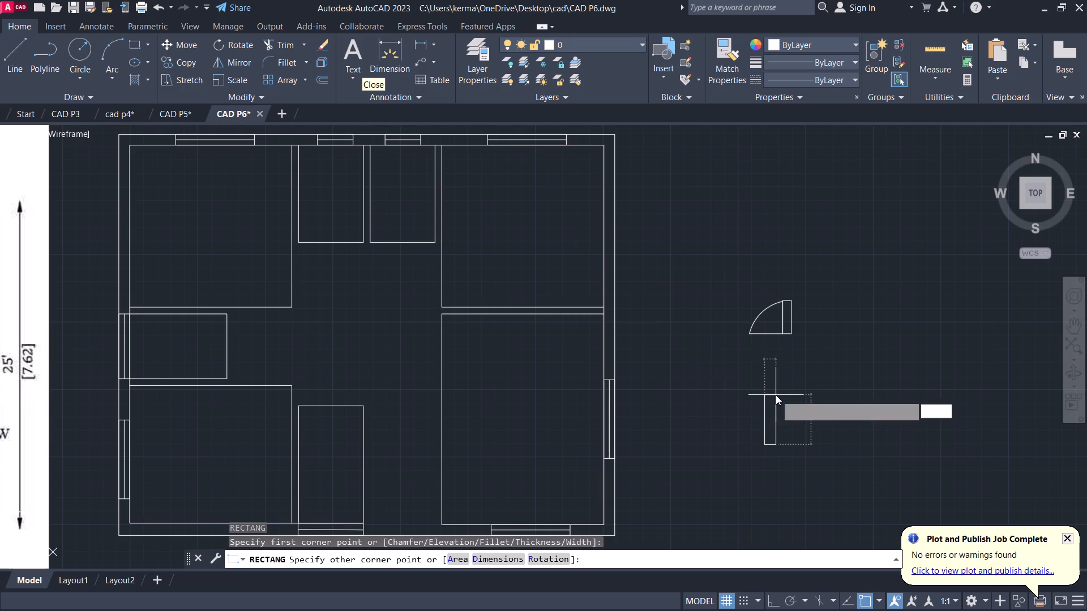
key("Return")
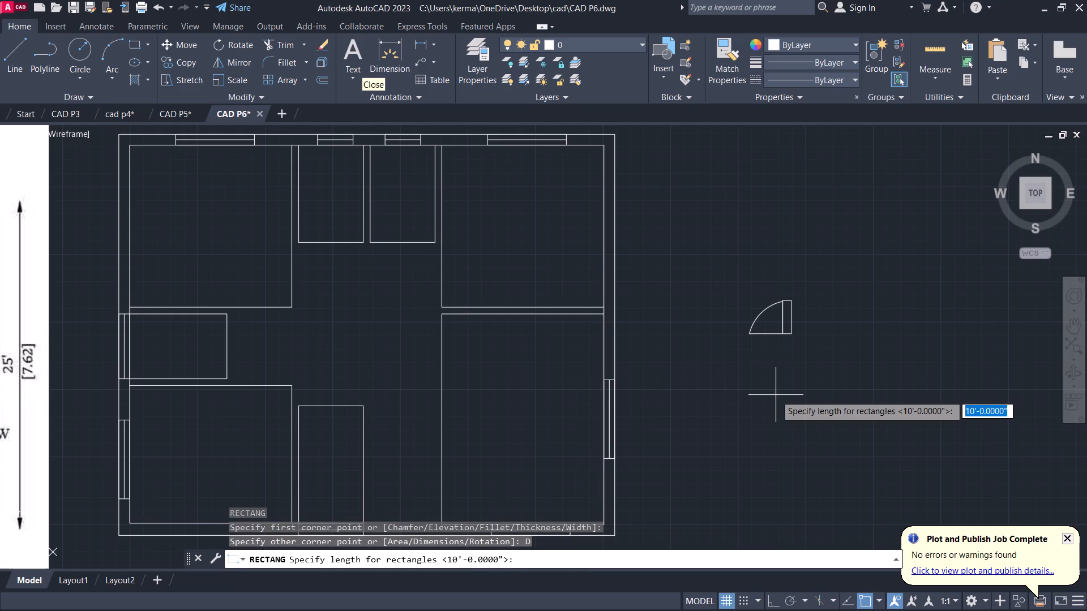
type("5\"")
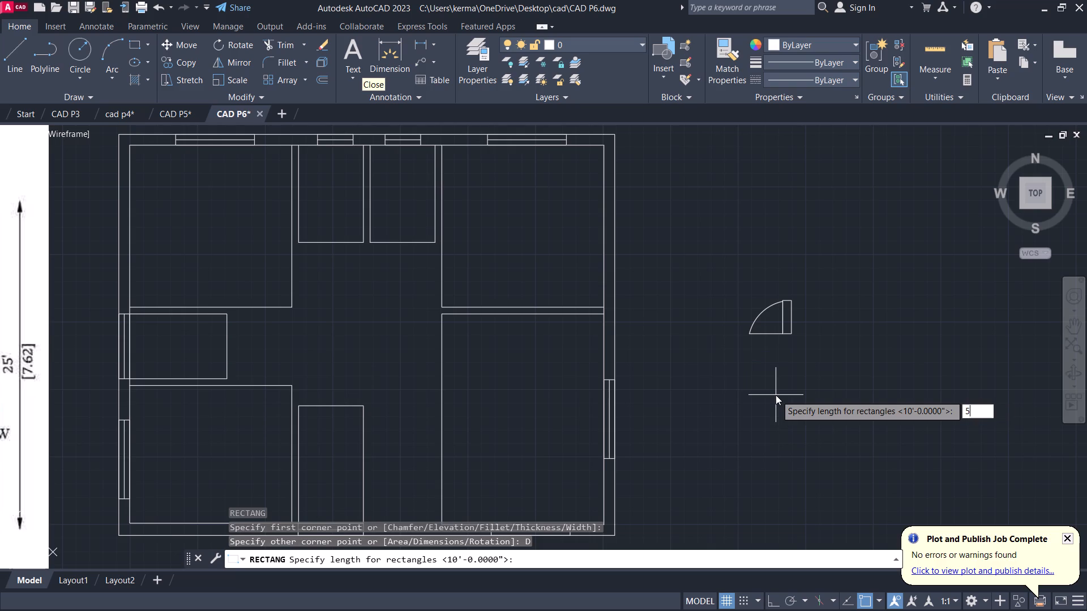
key("Return")
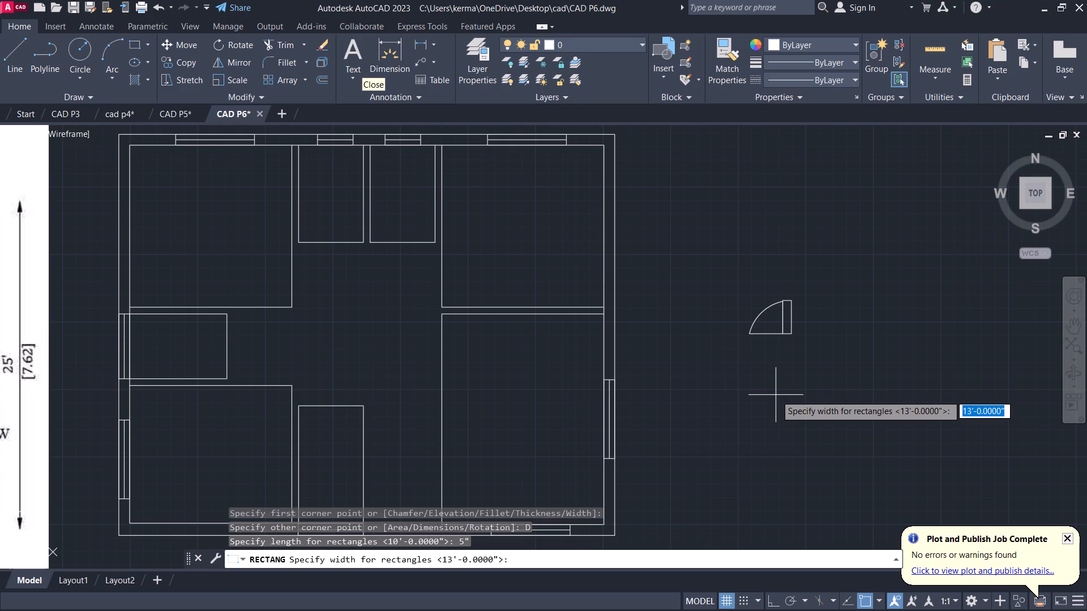
type("1'")
key("Return")
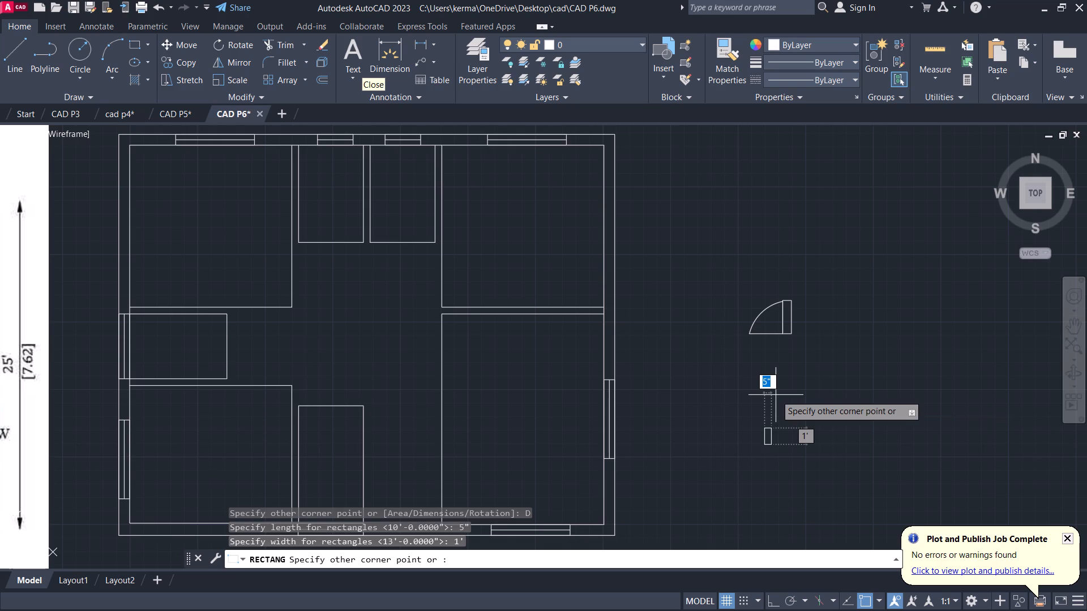
left_click(804, 433)
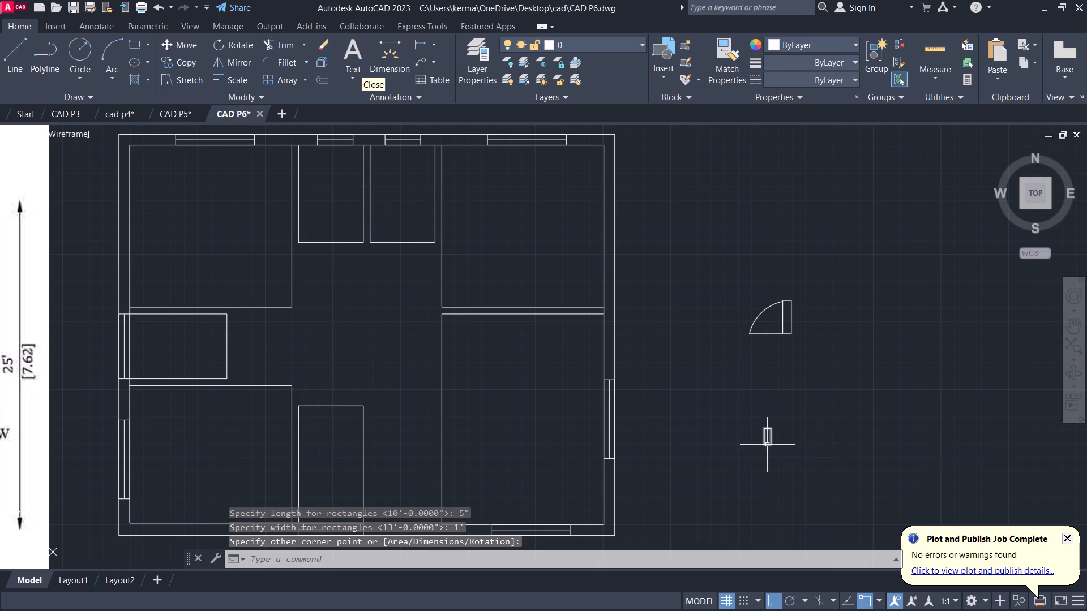
Stretch the small rectangle's north edge about 9.8" northward.
left_click(767, 429)
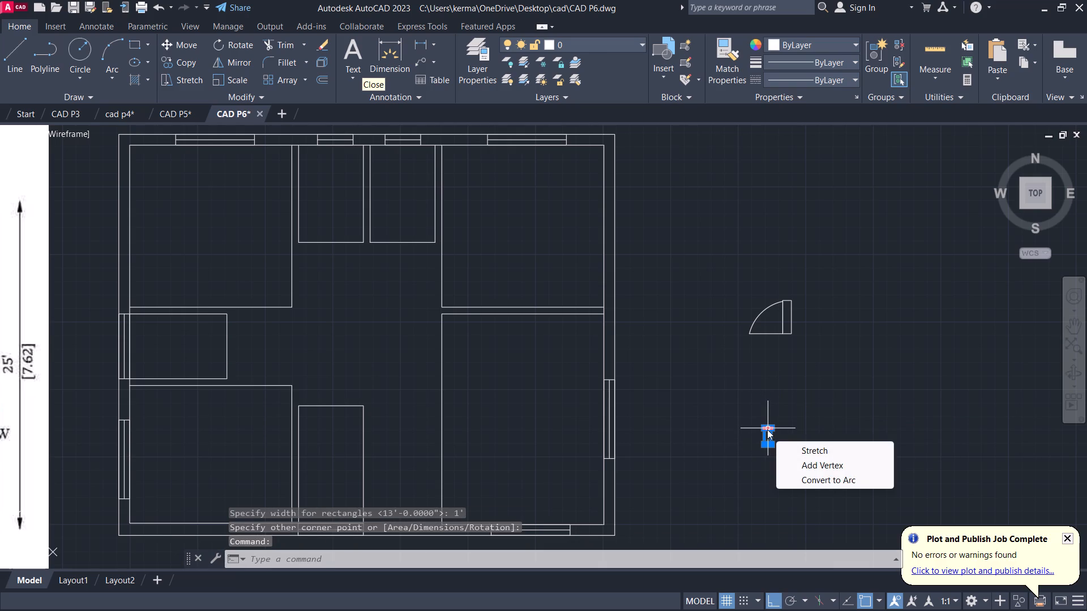
left_click(767, 429)
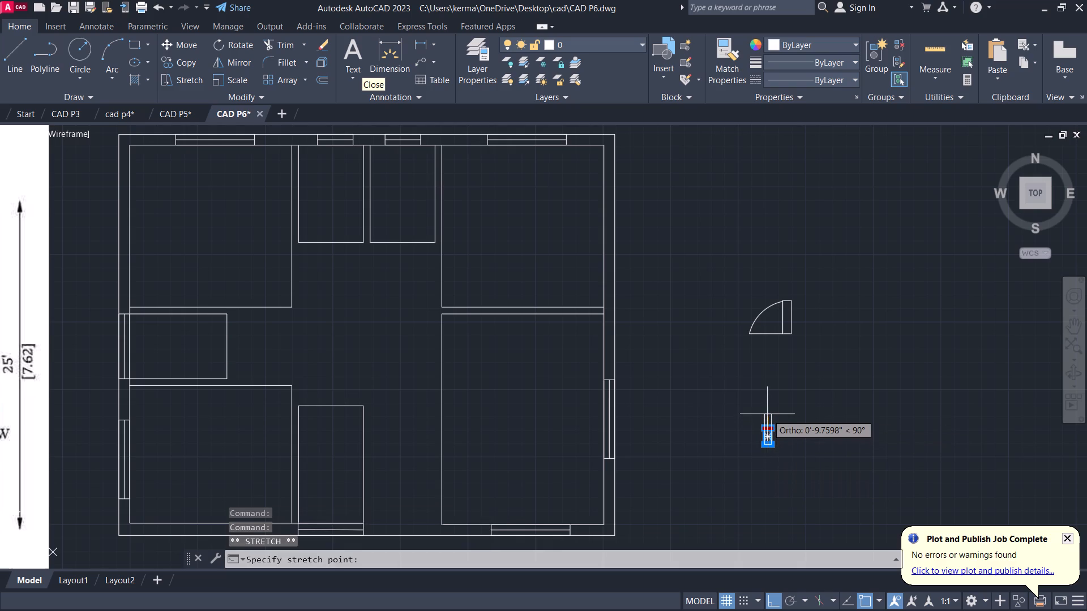
left_click(767, 414)
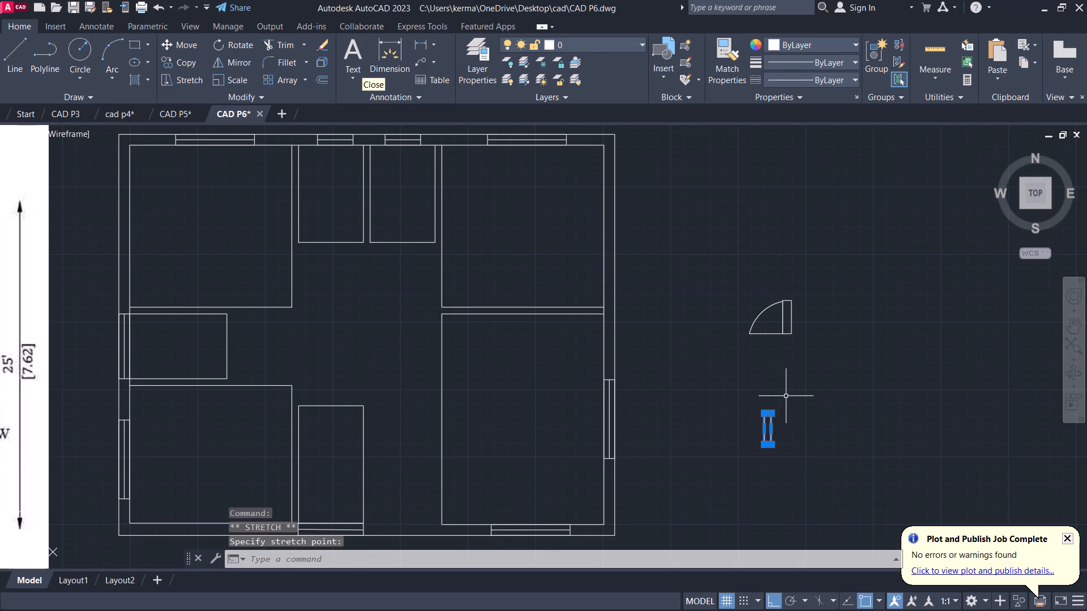
key("Escape")
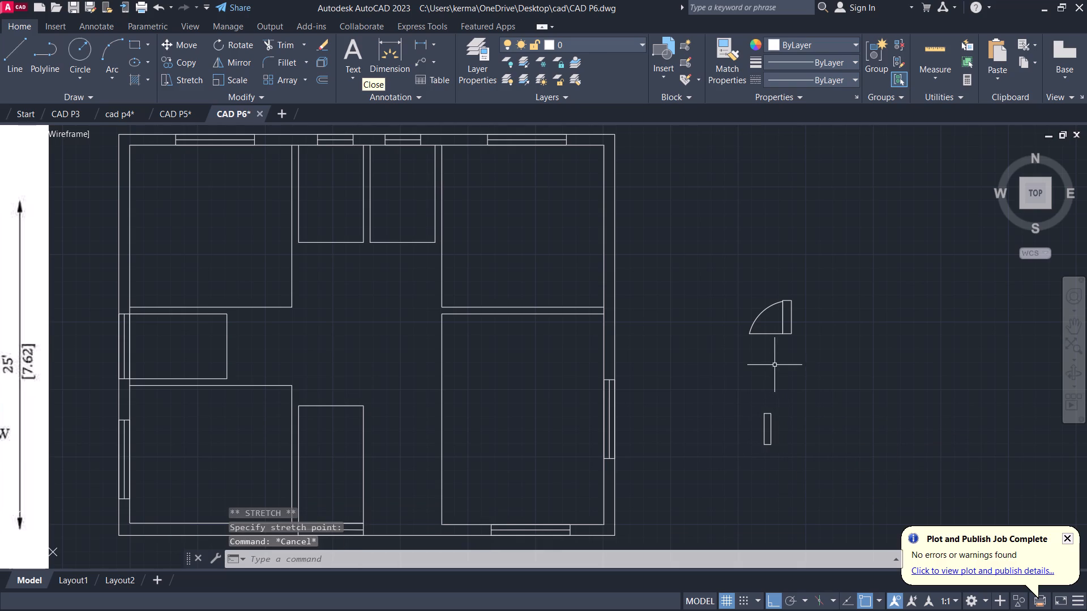
Move the door's arc and base line, with Ortho off, from the base line's east end to the new rectangle's southwest corner.
left_click(774, 364)
left_click(759, 313)
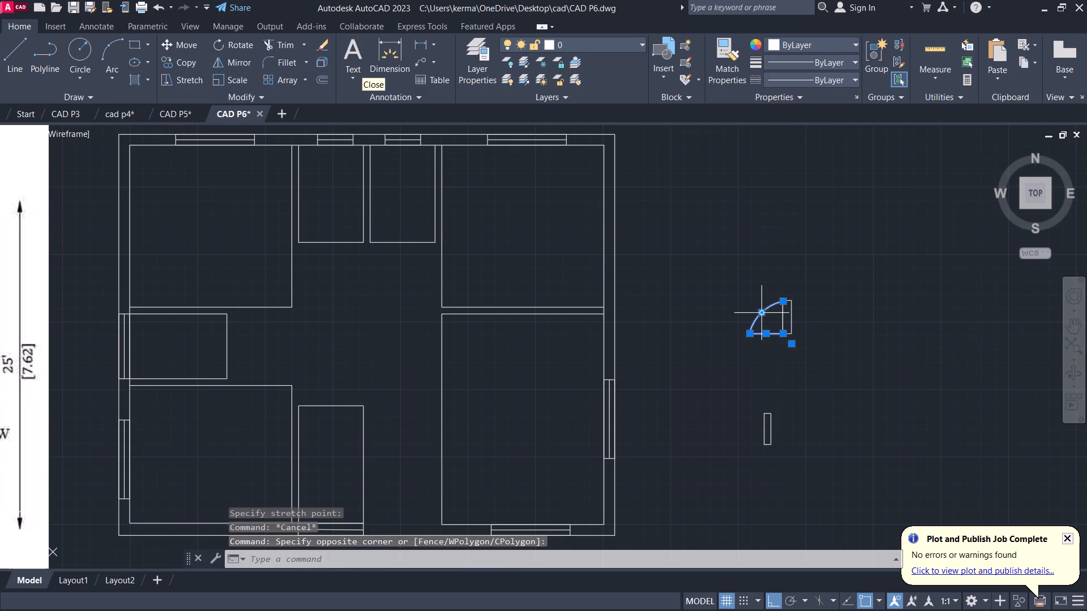
key("m")
key("Return")
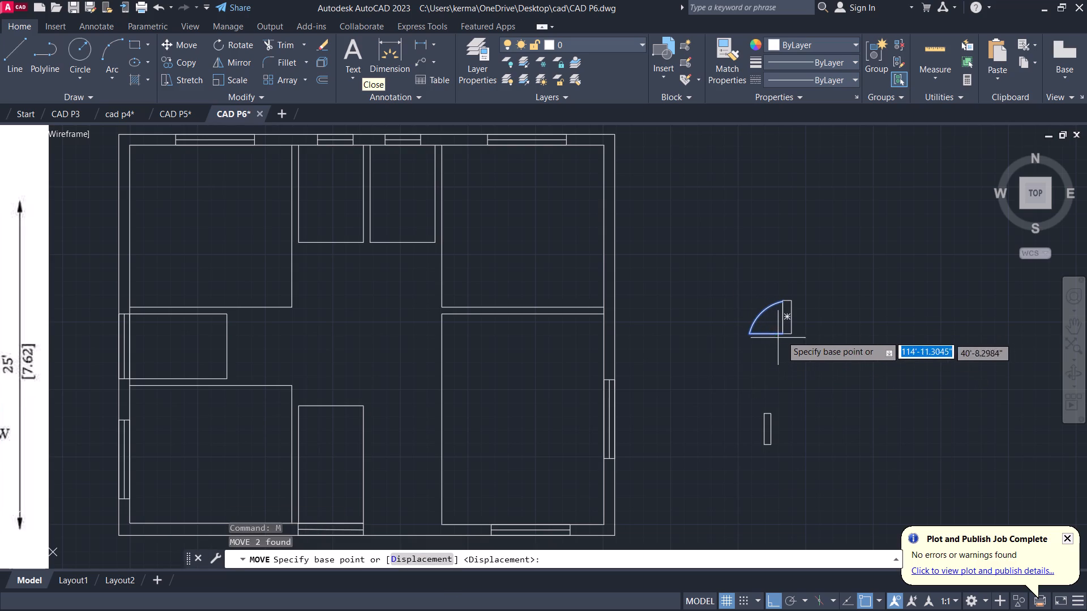
left_click(782, 335)
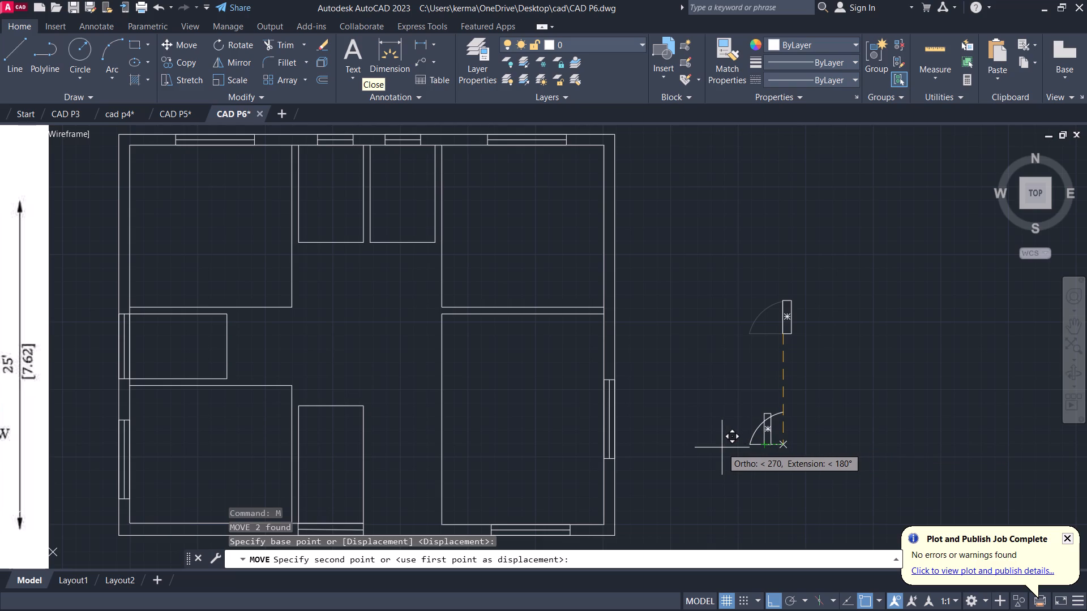
left_click(766, 596)
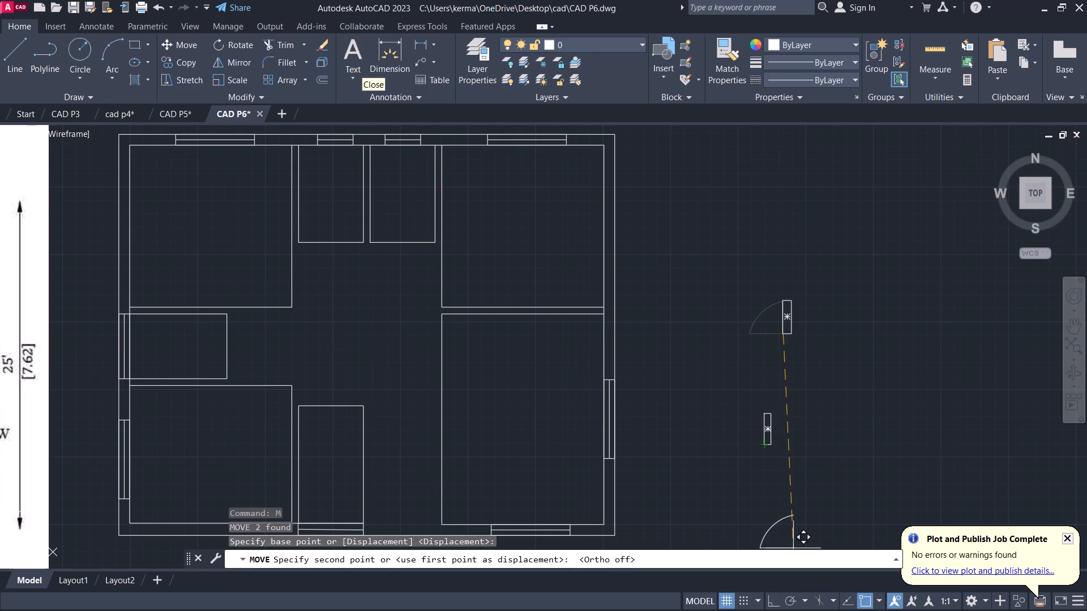
left_click(759, 449)
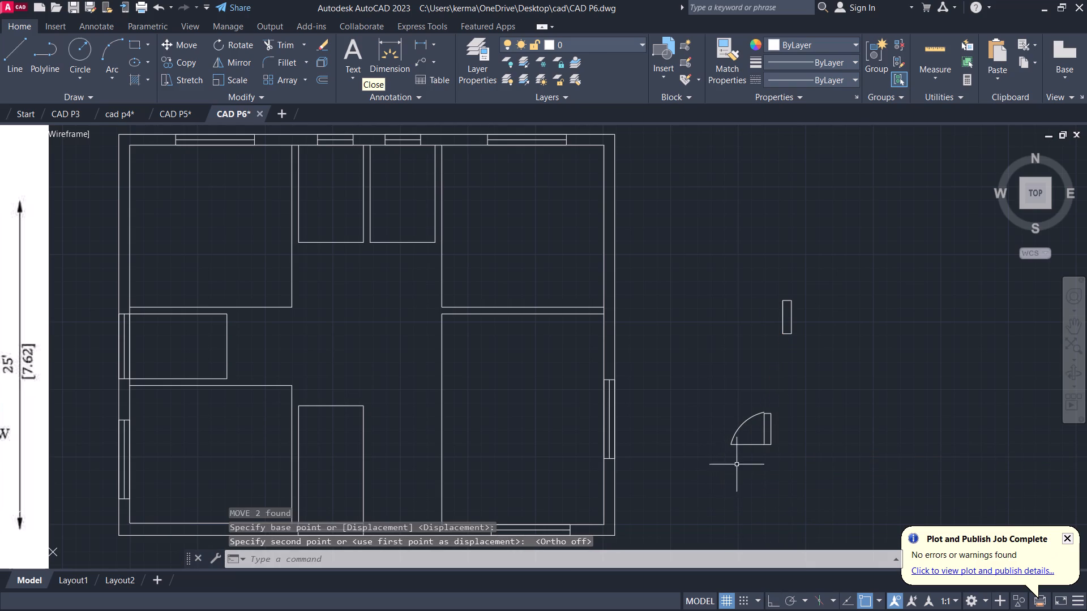
Stretch the door leaf rectangle's north edge up to the level of the arc's north end.
scroll(751, 455, "up", 2)
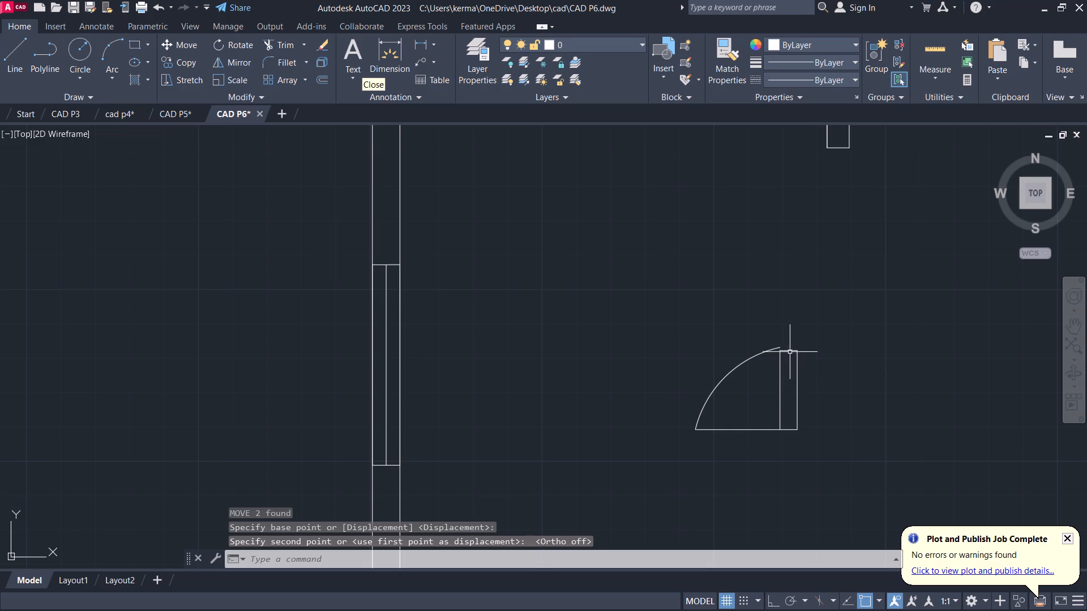
left_click(790, 351)
left_click(790, 351)
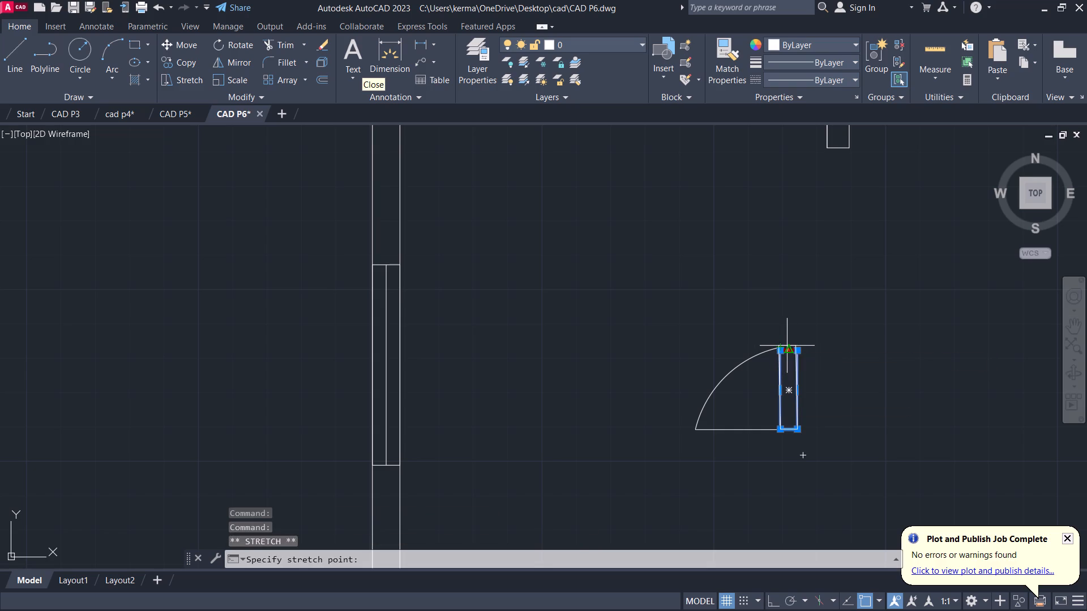
scroll(787, 346, "up", 2)
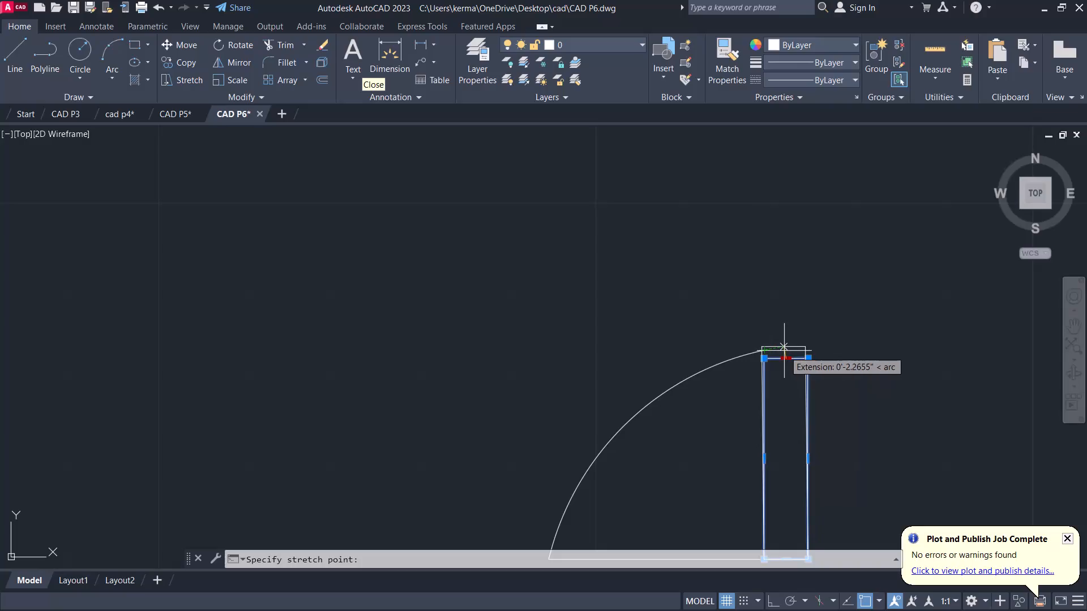
left_click(788, 350)
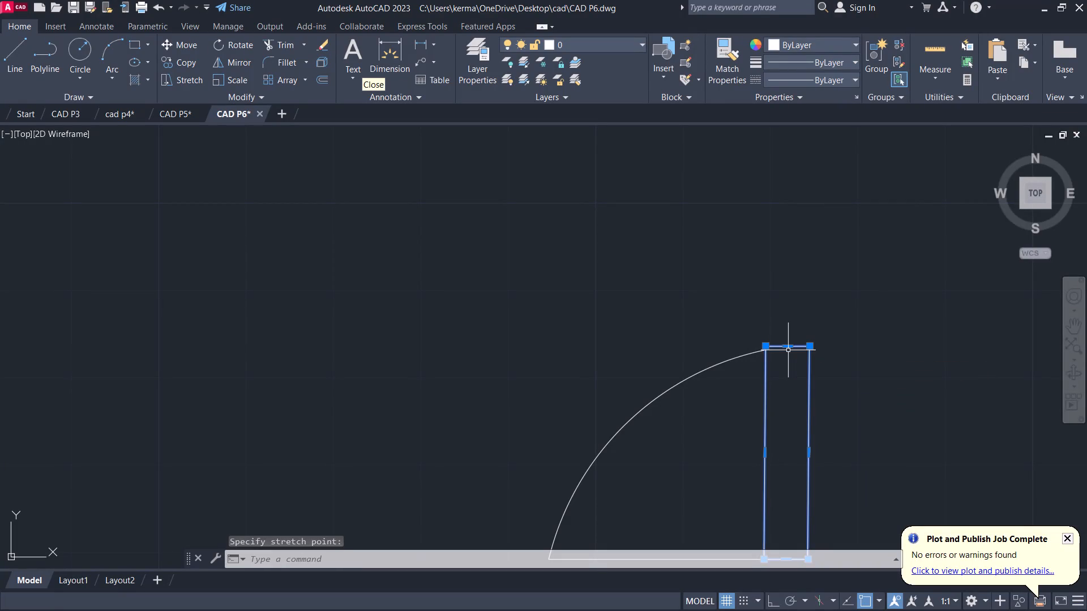
key("Escape")
scroll(772, 395, "down", 2)
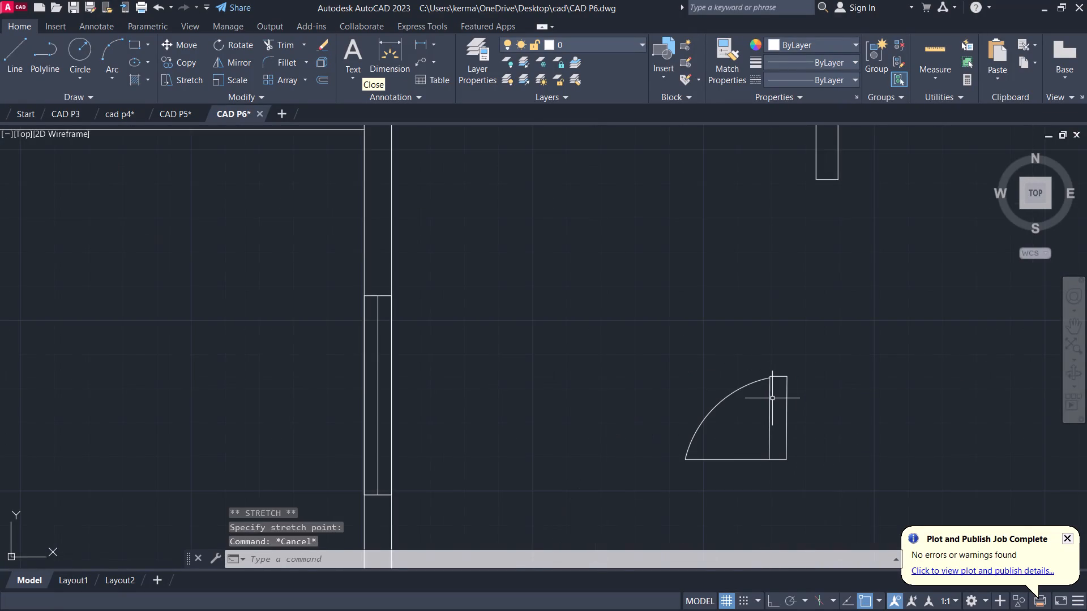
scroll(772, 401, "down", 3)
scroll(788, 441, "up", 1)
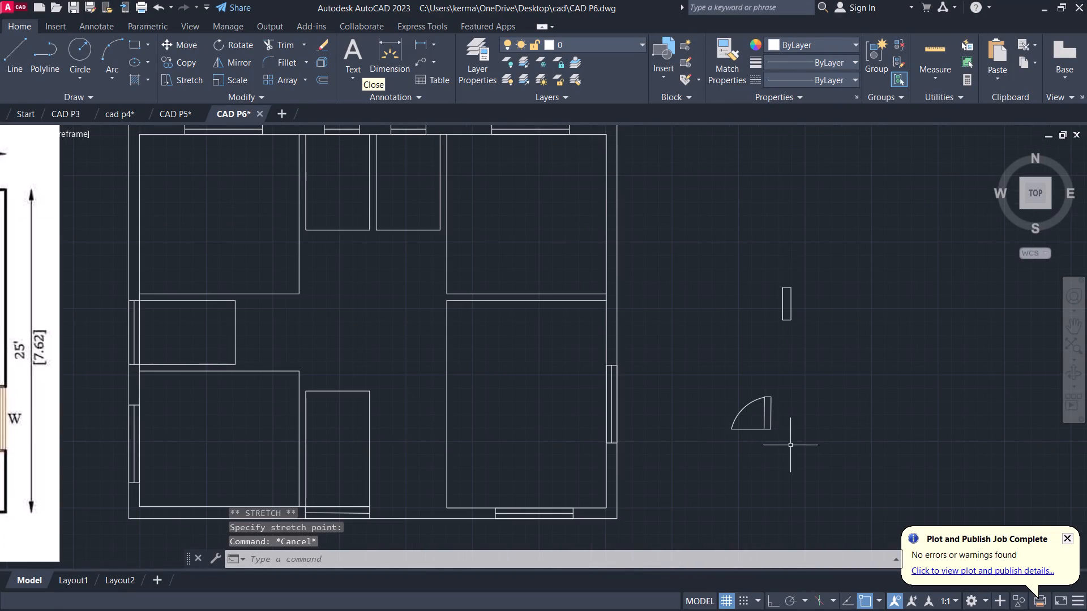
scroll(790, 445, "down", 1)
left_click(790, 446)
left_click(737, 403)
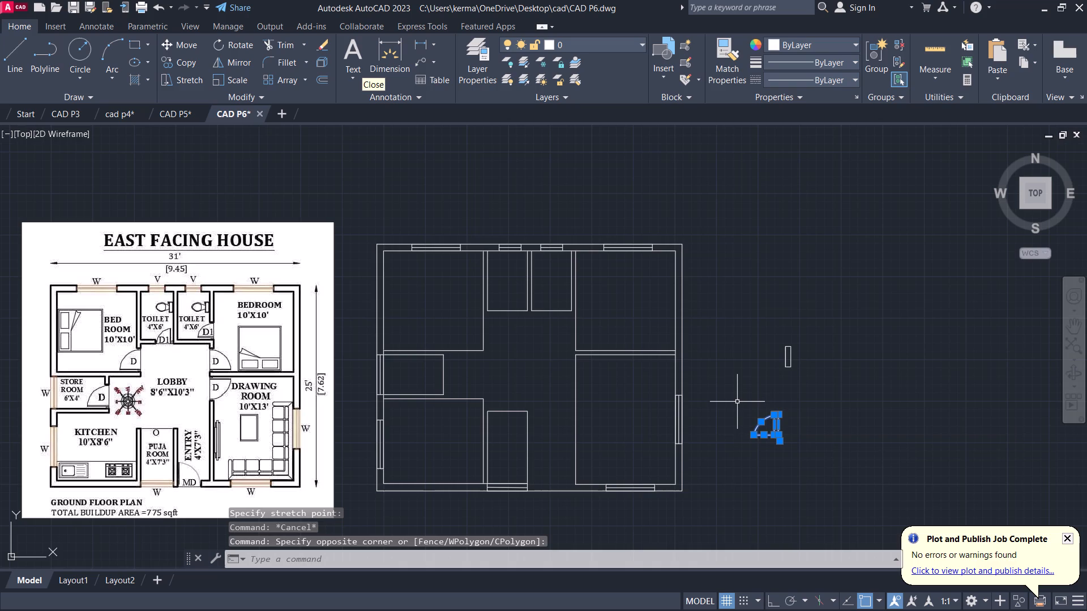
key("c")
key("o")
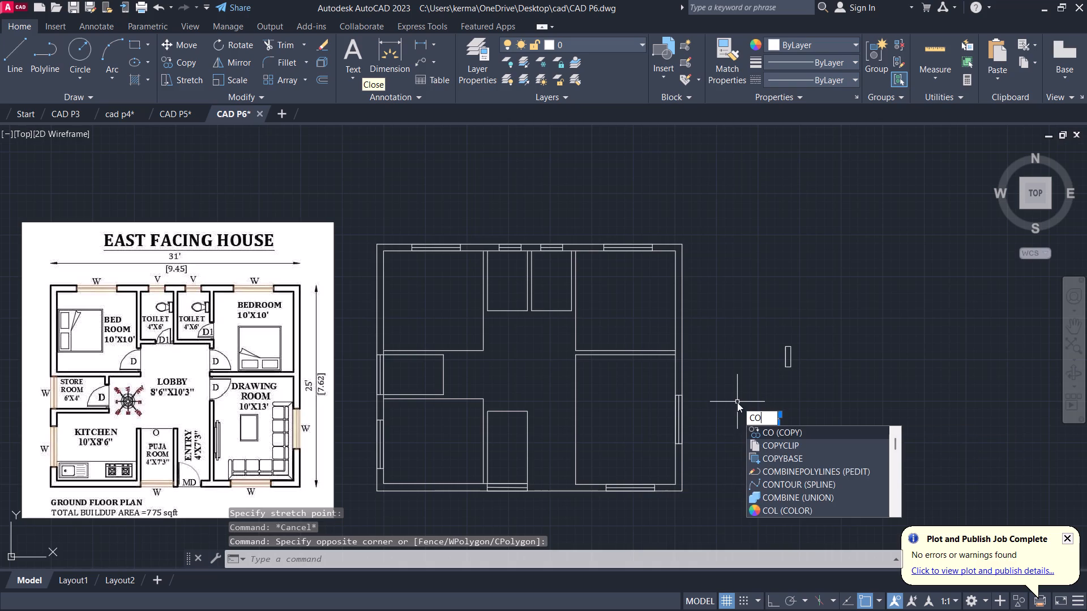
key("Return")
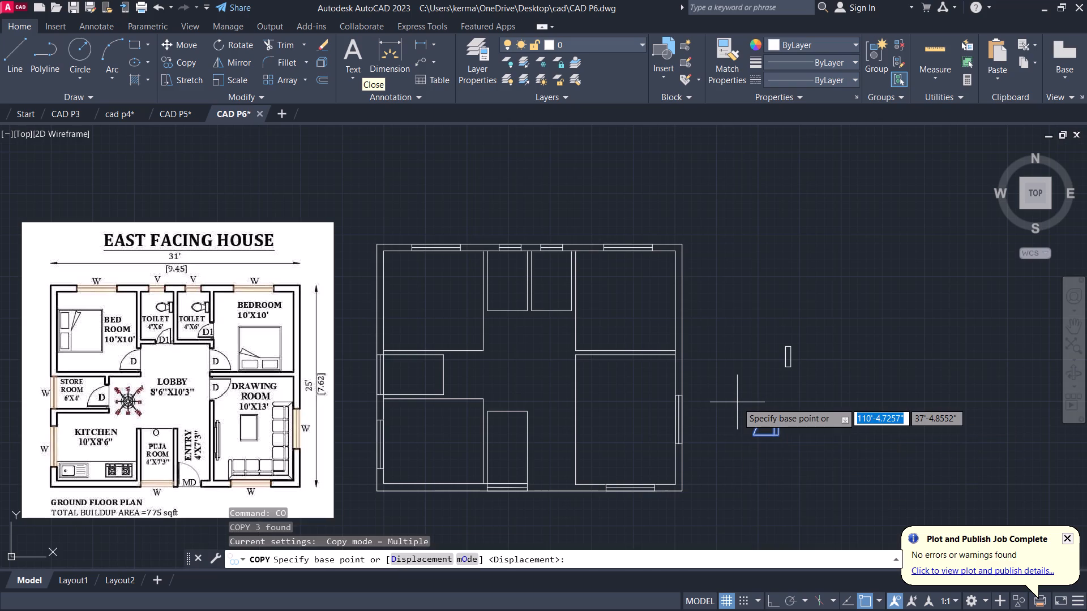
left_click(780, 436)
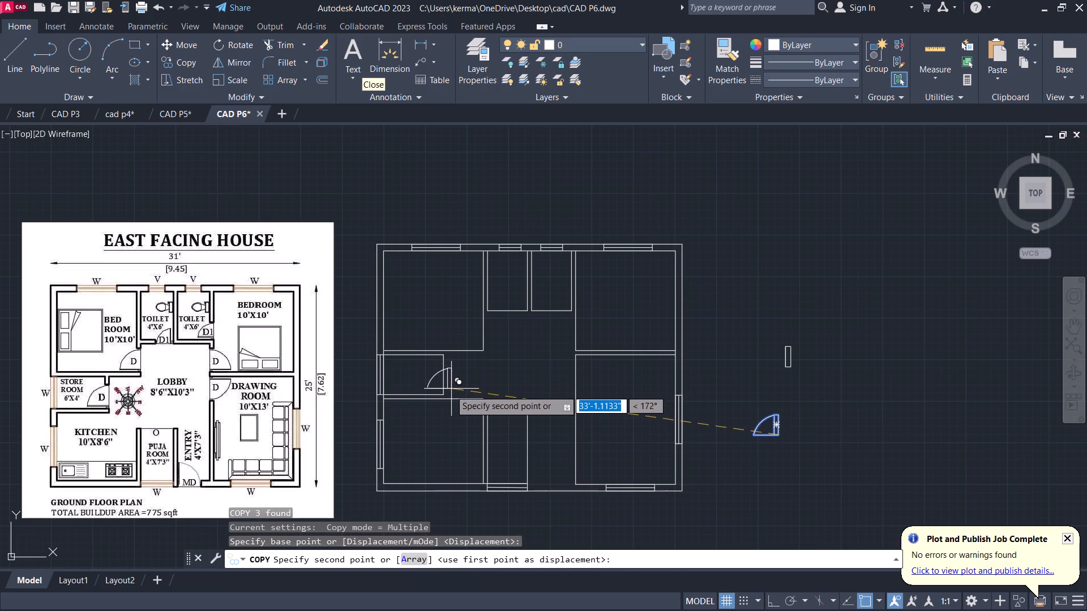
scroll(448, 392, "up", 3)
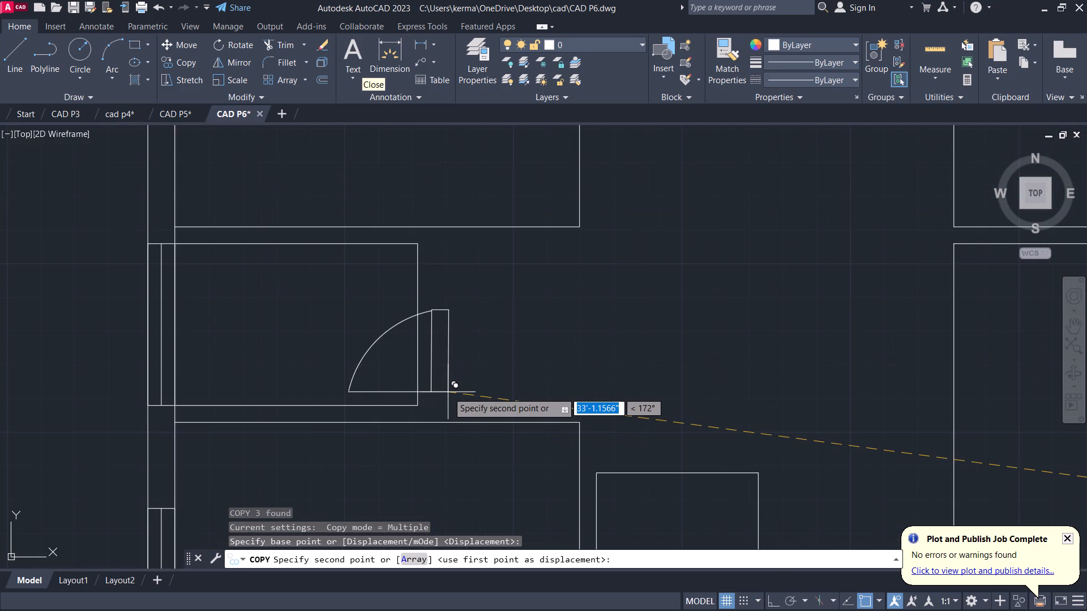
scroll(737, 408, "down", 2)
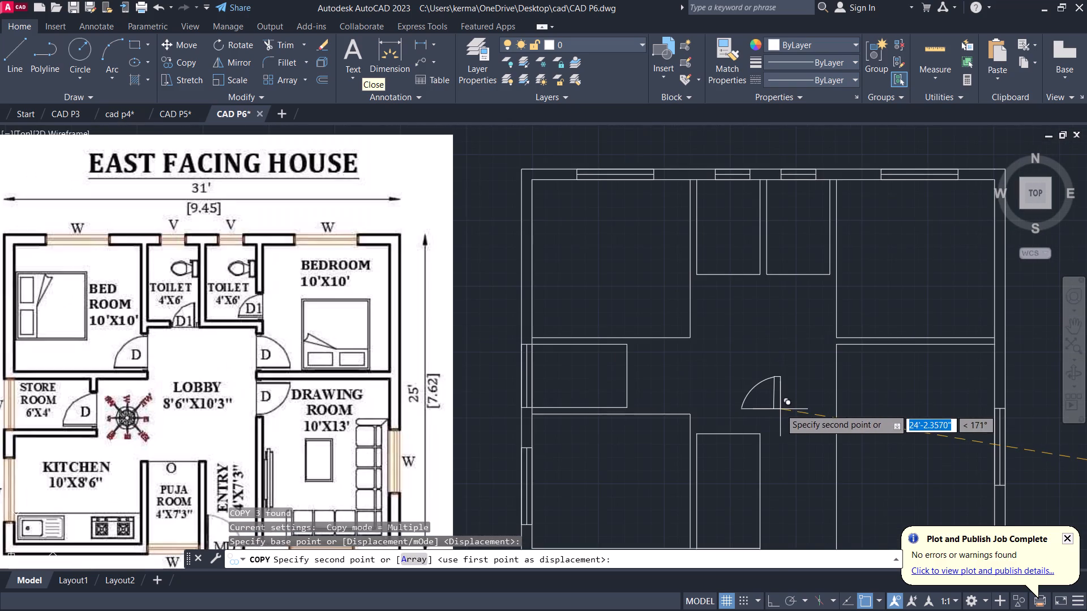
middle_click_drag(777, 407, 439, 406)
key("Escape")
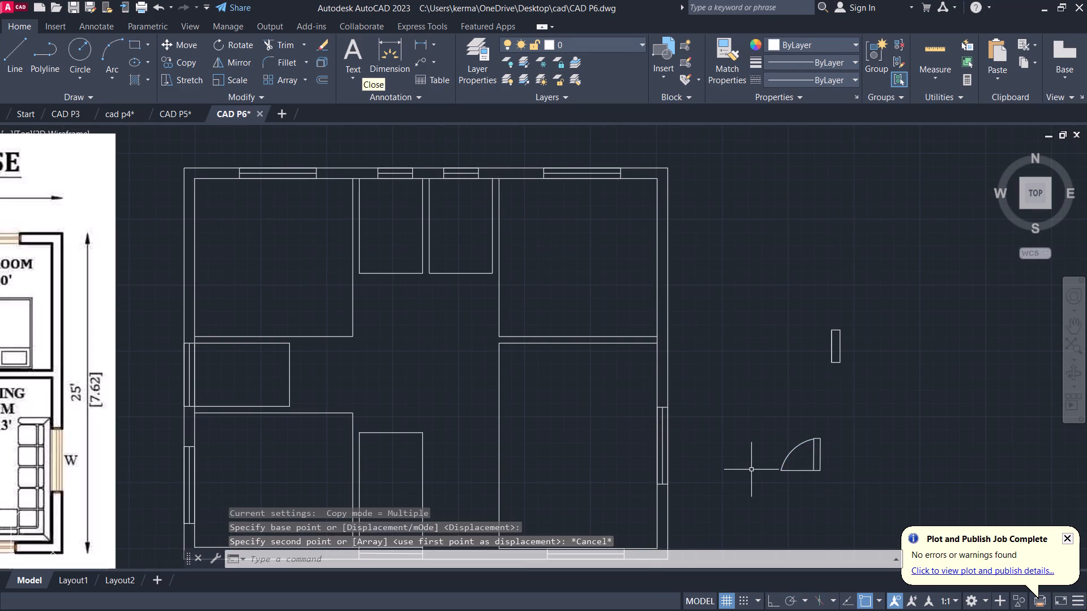
Copy the door symbol from its leaf's southwest corner onto the store room's east wall, just above the room's southeast corner.
left_click_drag(834, 495, 830, 489)
left_click(731, 398)
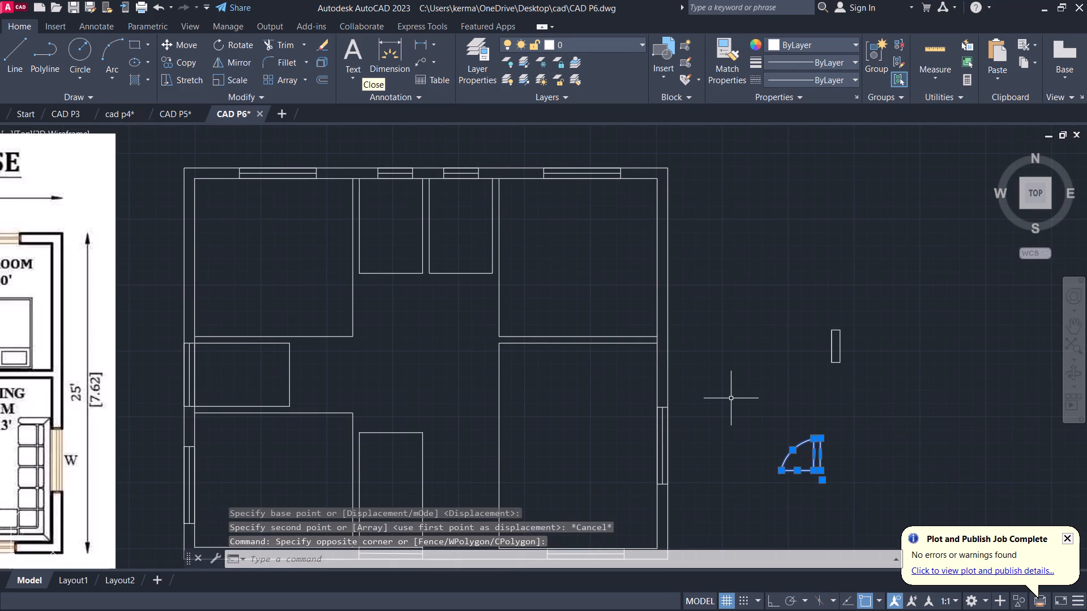
type("CO")
key("Return")
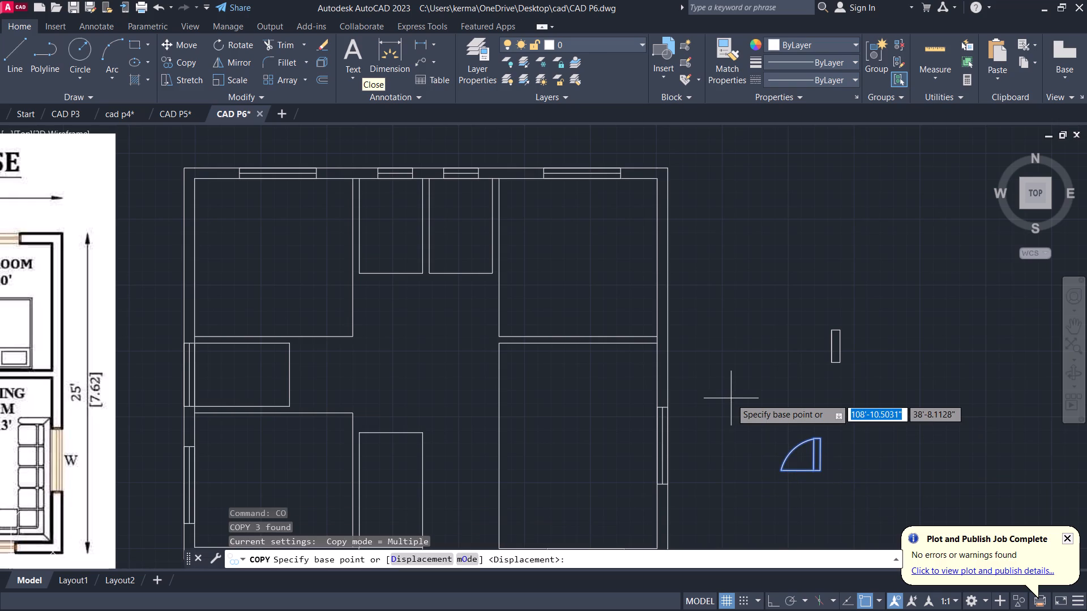
left_click(810, 471)
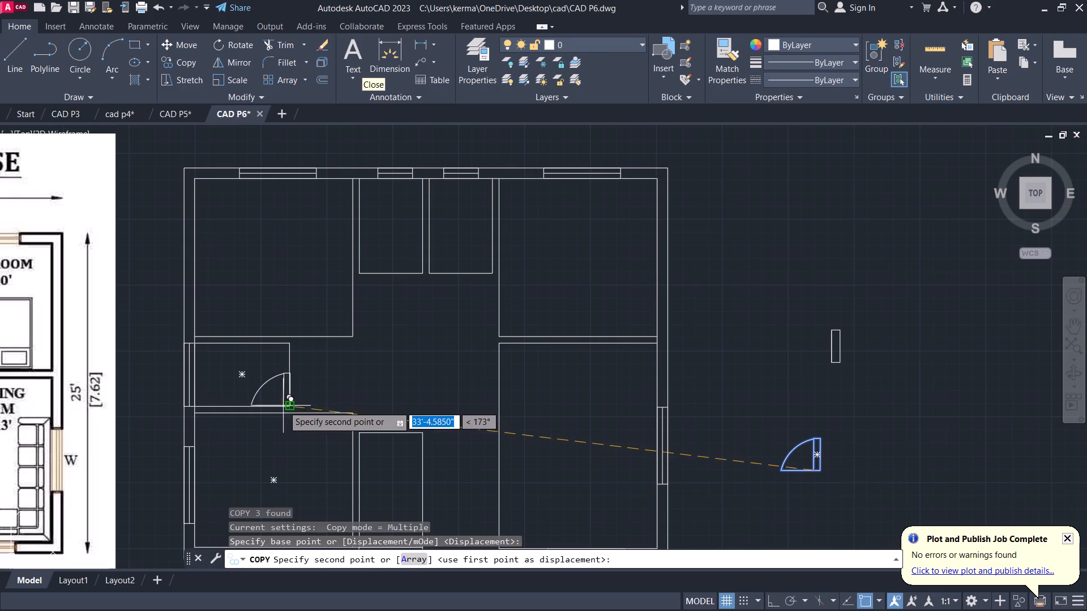
scroll(285, 399, "up", 4)
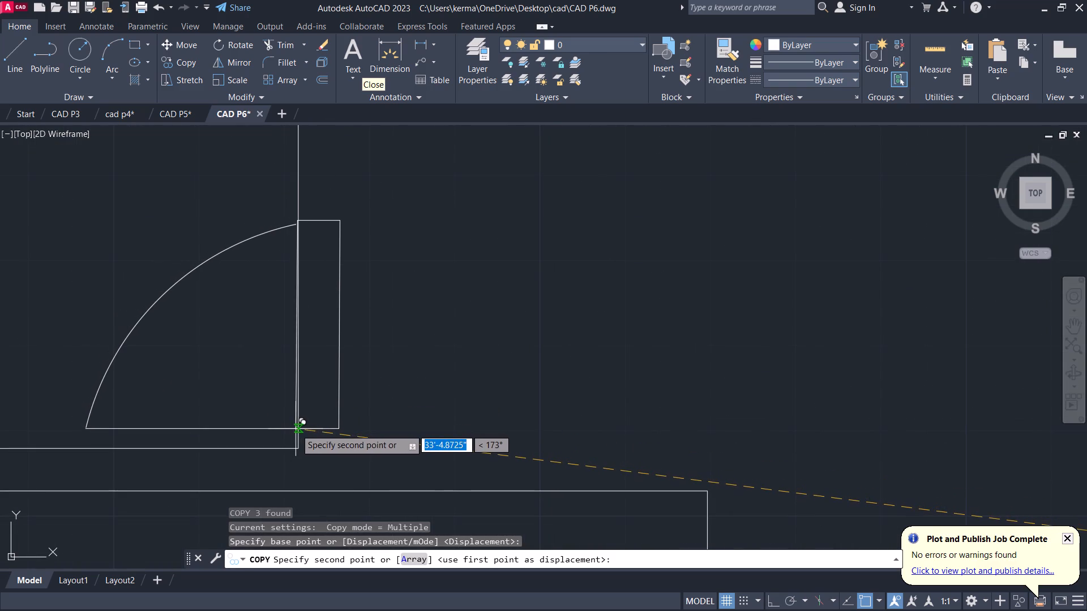
left_click(296, 429)
Place another door copy on the northwest bedroom's east wall, just above its southeast corner, and end the copying.
scroll(587, 355, "down", 4)
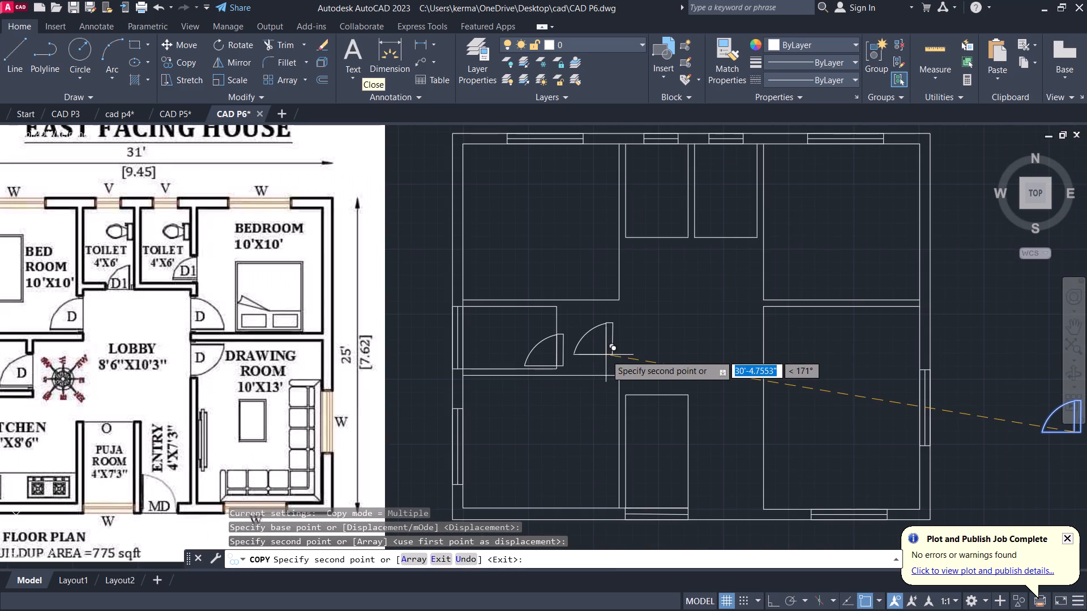
scroll(605, 287, "up", 3)
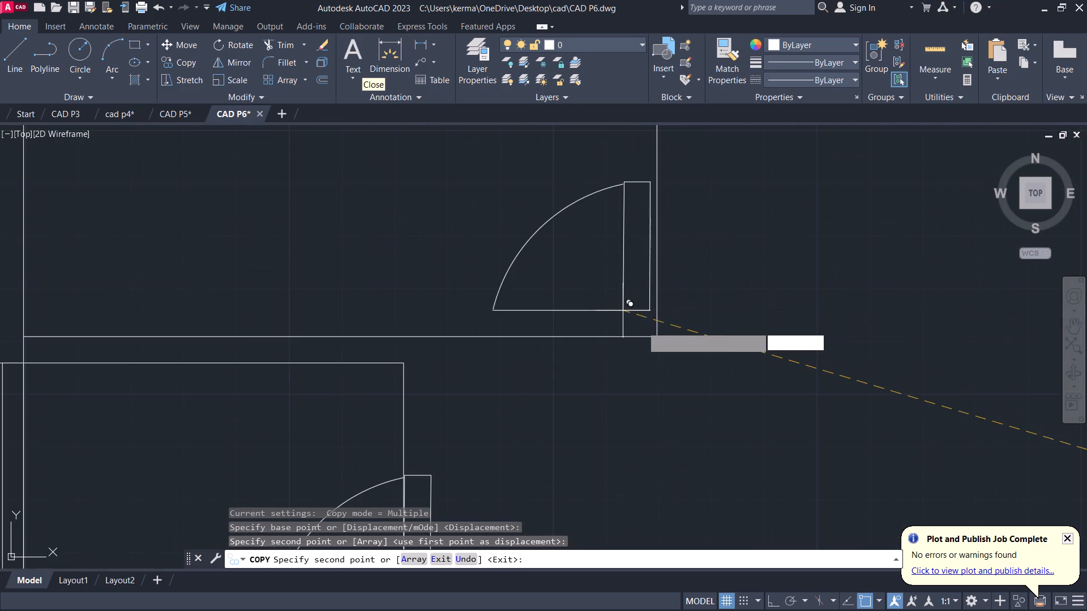
left_click(654, 320)
scroll(660, 317, "down", 5)
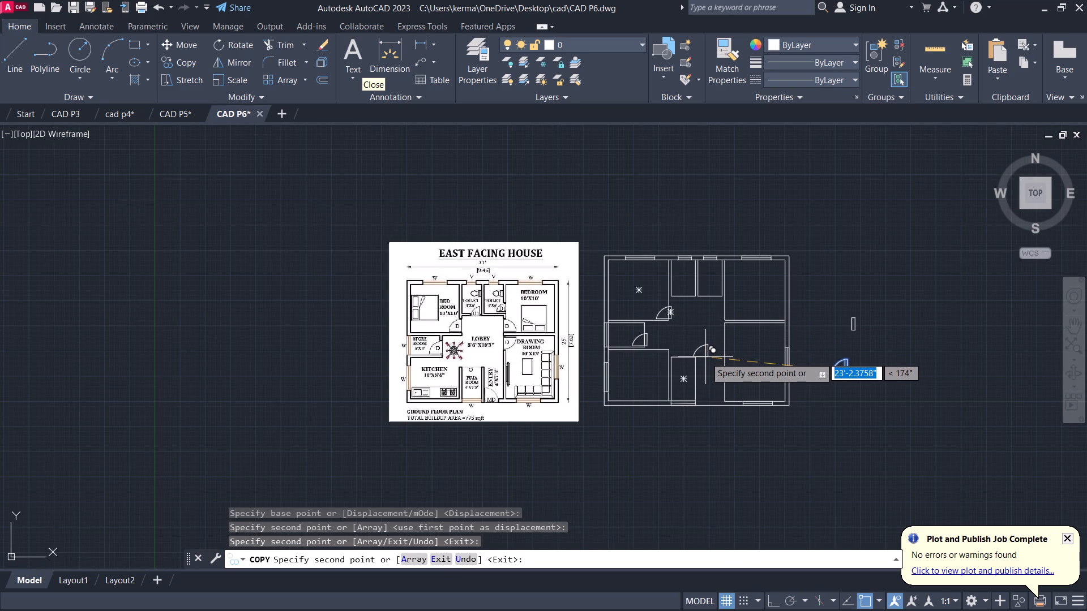
middle_click_drag(911, 348, 911, 348)
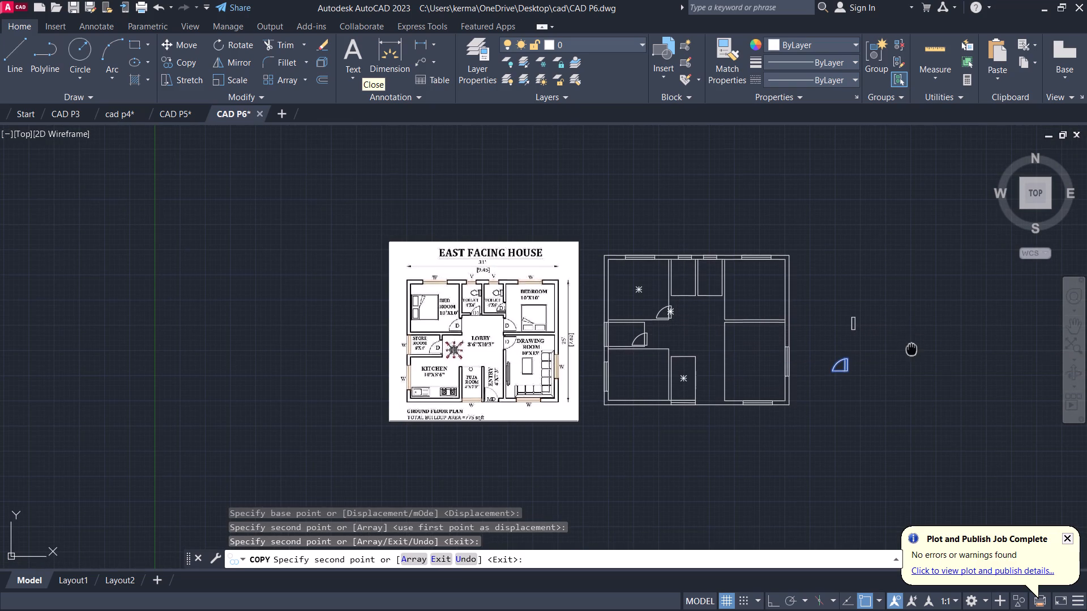
middle_click_drag(911, 348, 845, 358)
scroll(846, 360, "up", 2)
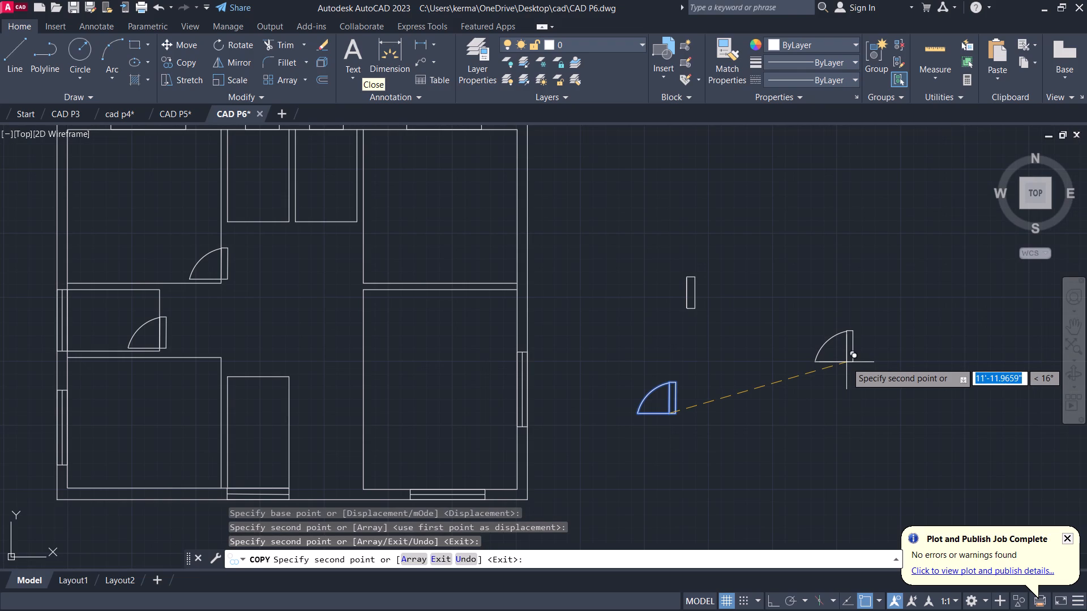
key("Escape")
Rotate the original door symbol outside the plan by 270° about its southeast corner.
left_click_drag(683, 455, 681, 448)
left_click(628, 381)
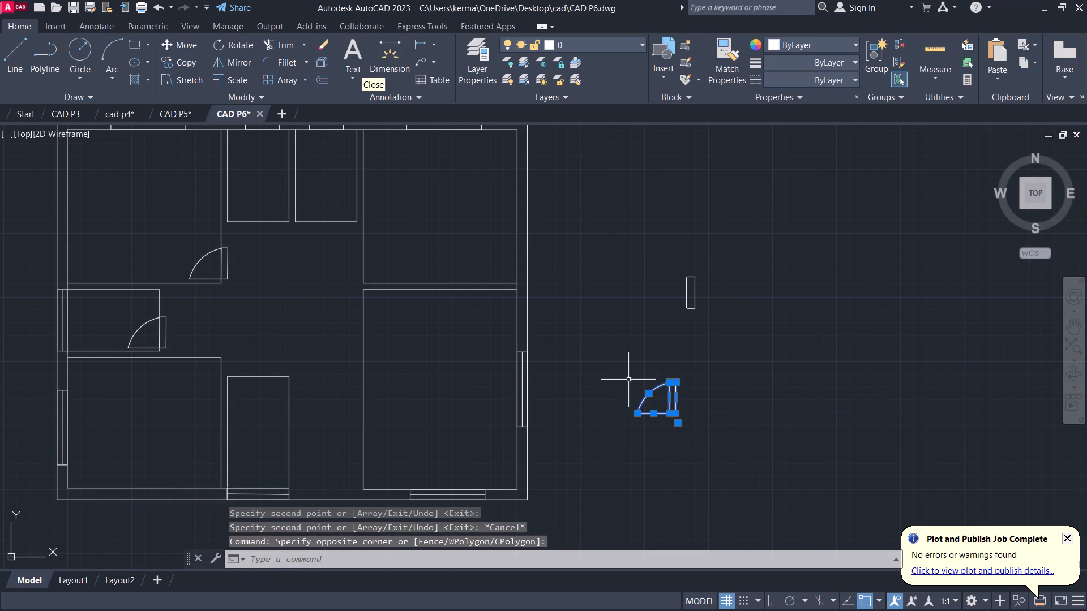
key("m")
key("BackSpace")
type("RO")
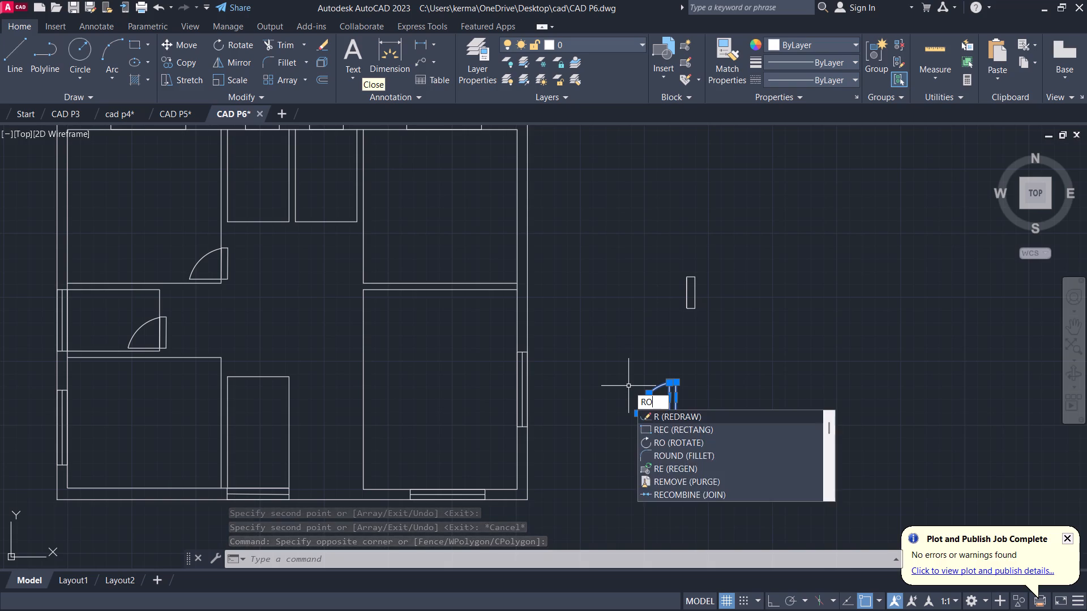
key("Return")
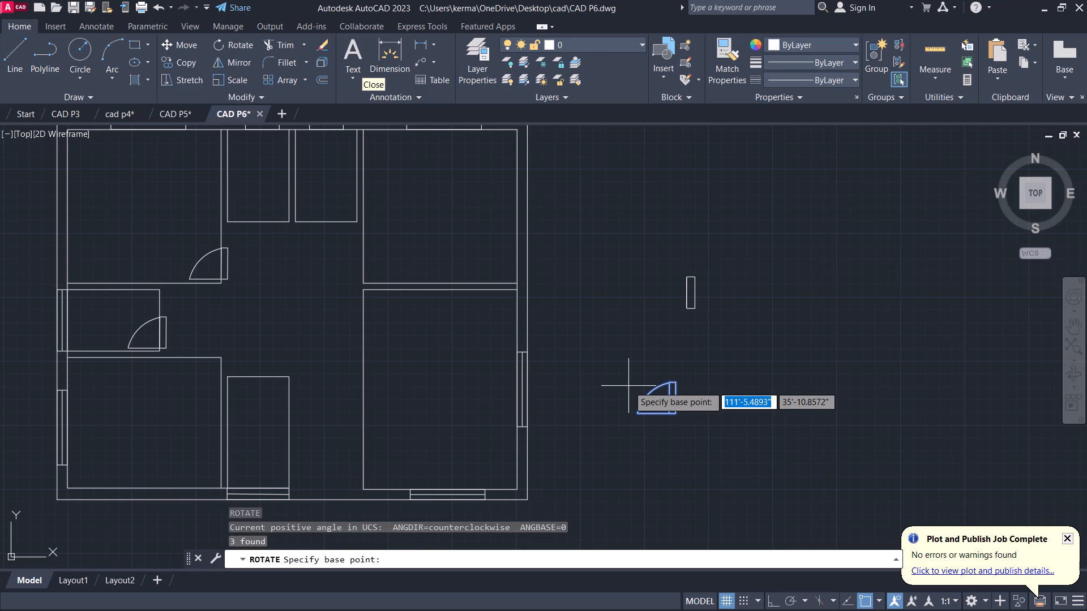
left_click(676, 412)
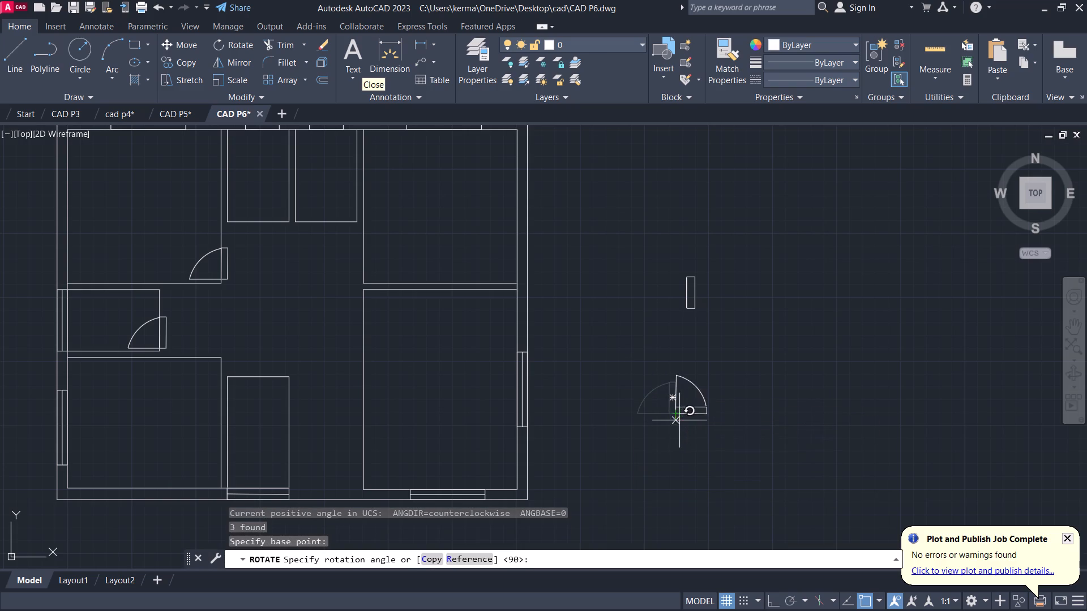
left_click(675, 422)
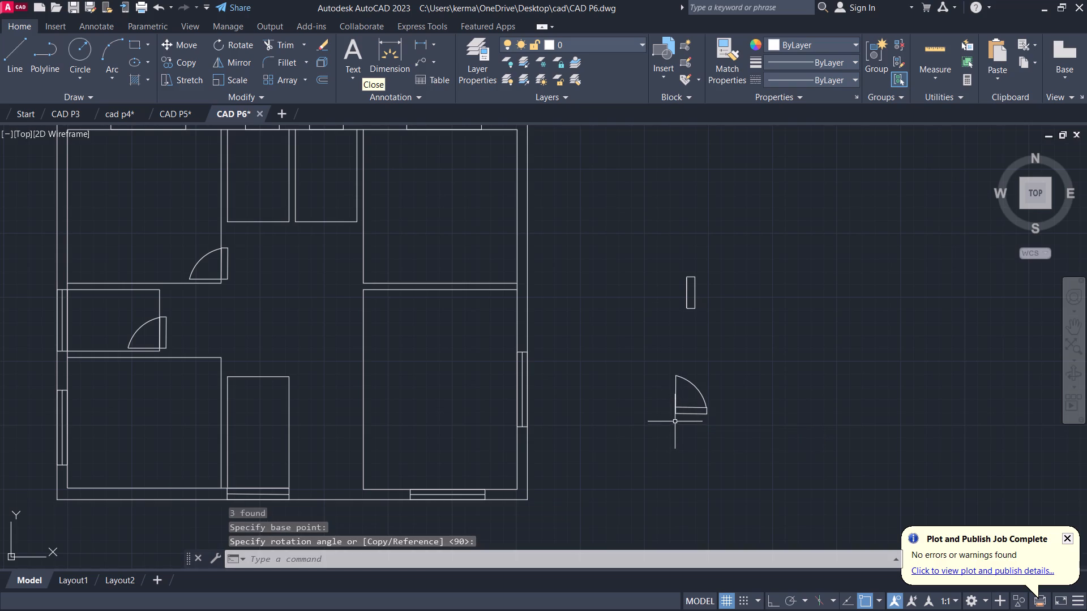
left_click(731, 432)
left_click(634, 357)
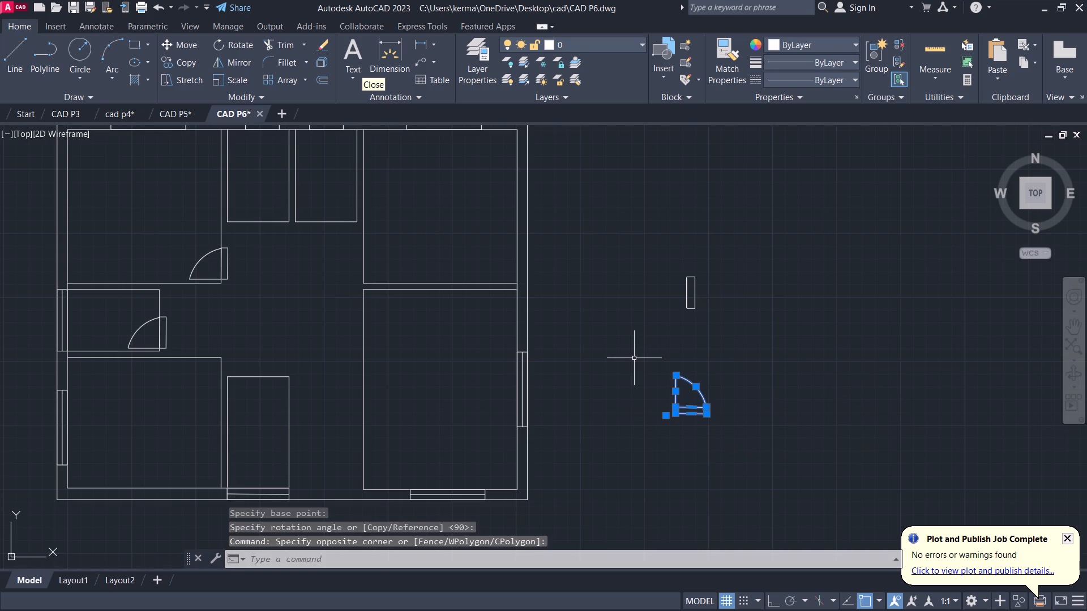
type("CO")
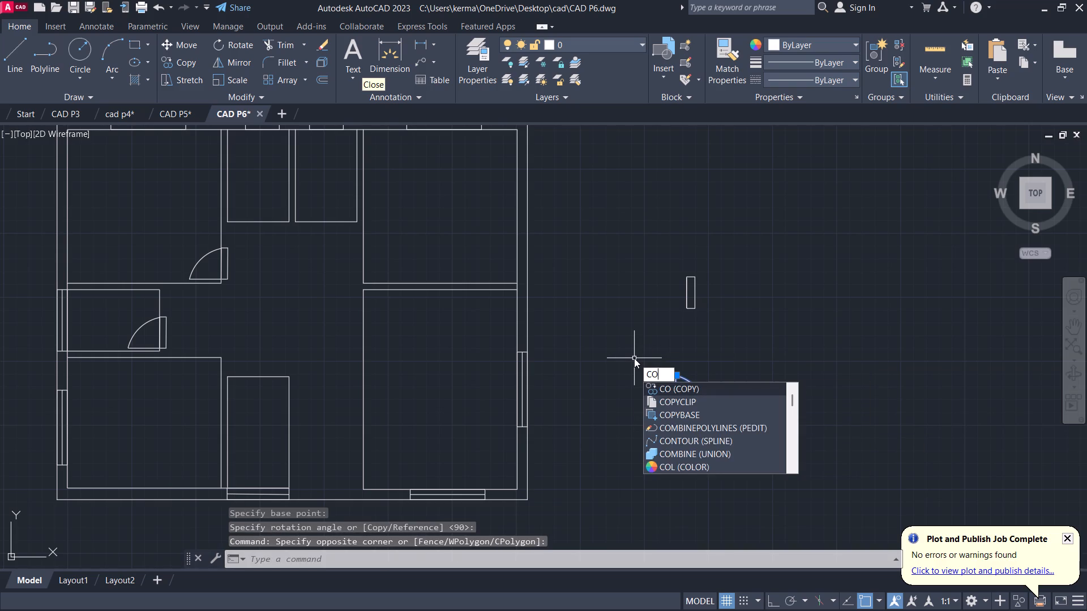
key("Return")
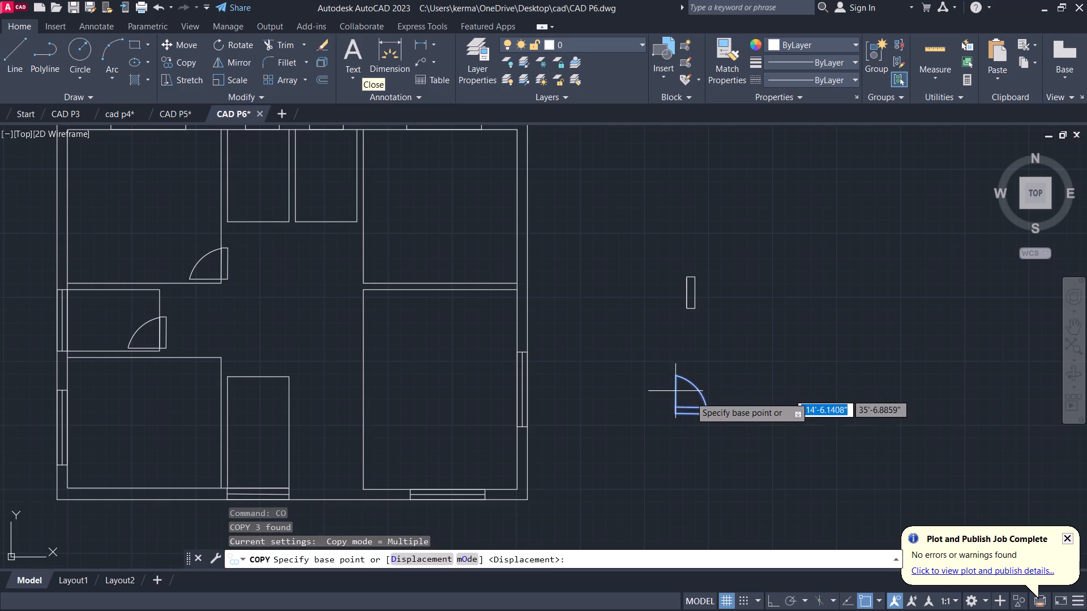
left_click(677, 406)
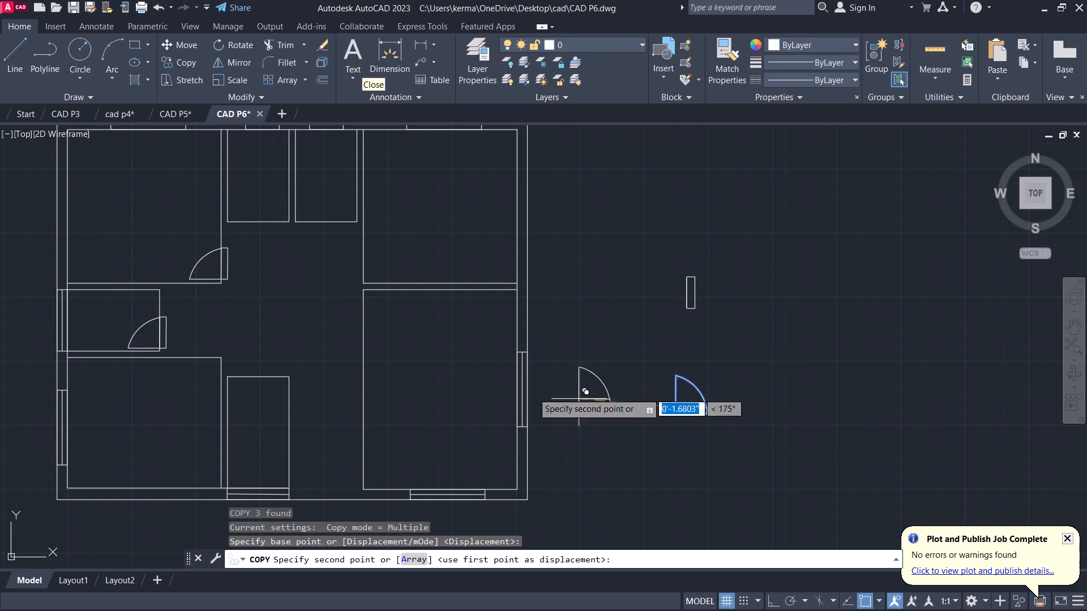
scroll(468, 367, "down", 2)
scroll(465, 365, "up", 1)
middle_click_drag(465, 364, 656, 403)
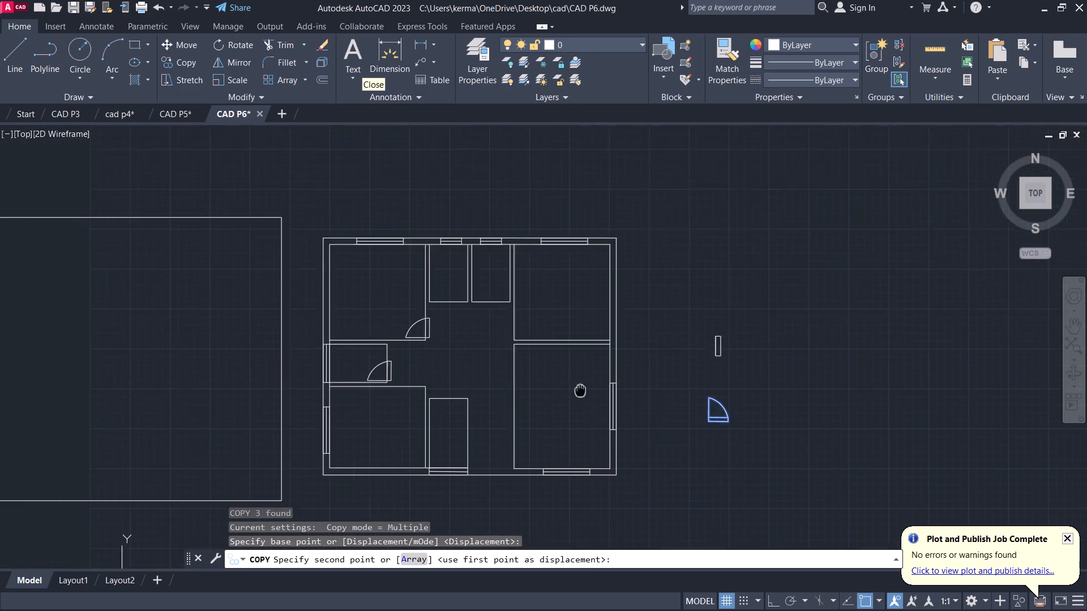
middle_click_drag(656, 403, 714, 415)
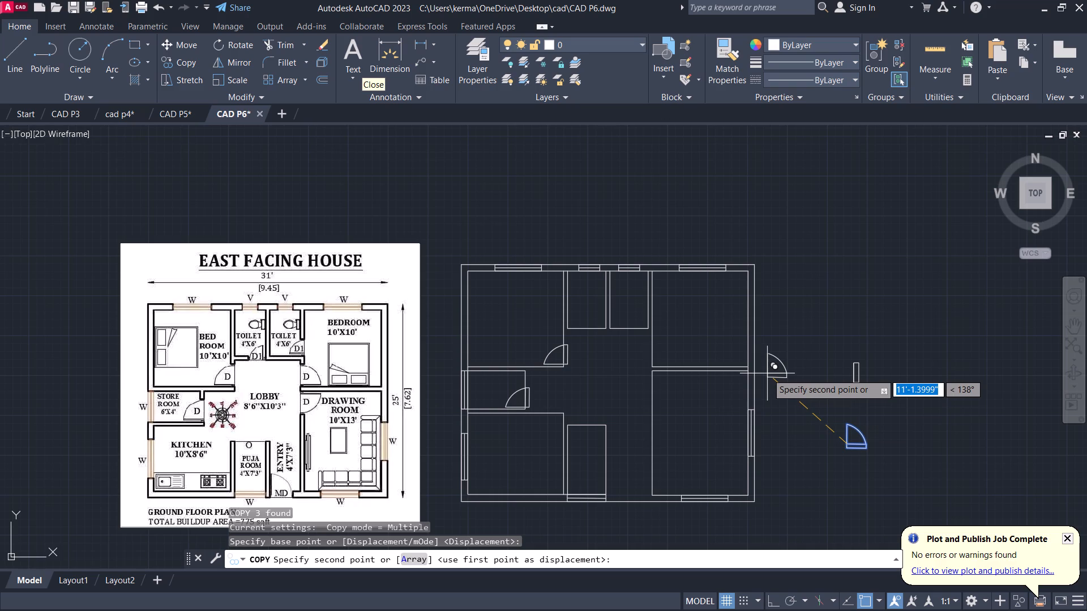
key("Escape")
Rotate the door symbol outside the plan roughly a quarter turn clockwise about the east end of its leaf.
left_click(879, 461)
left_click(820, 412)
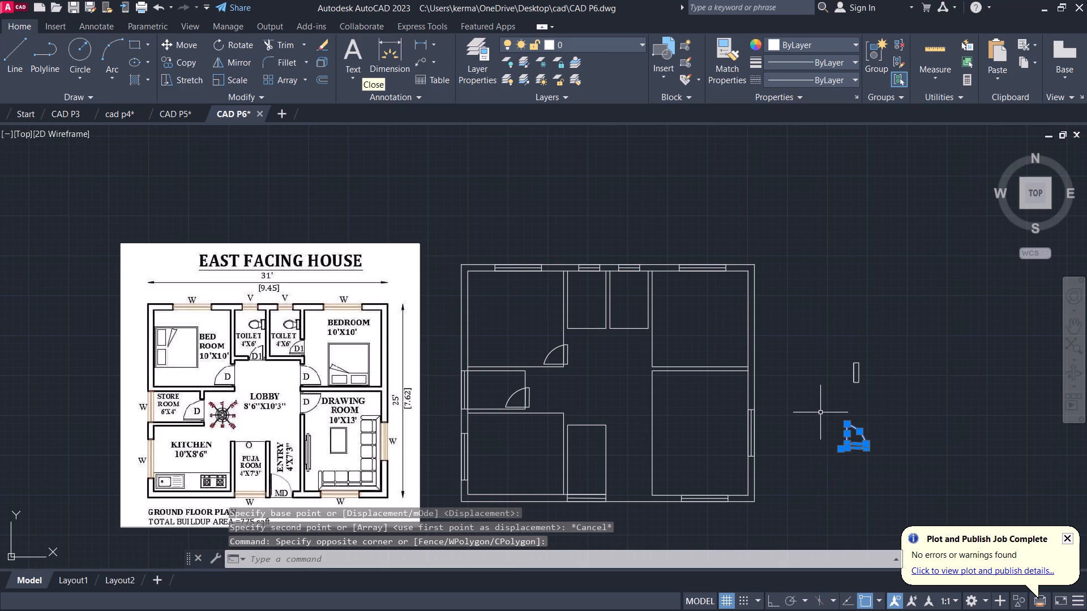
type("RO")
key("Return")
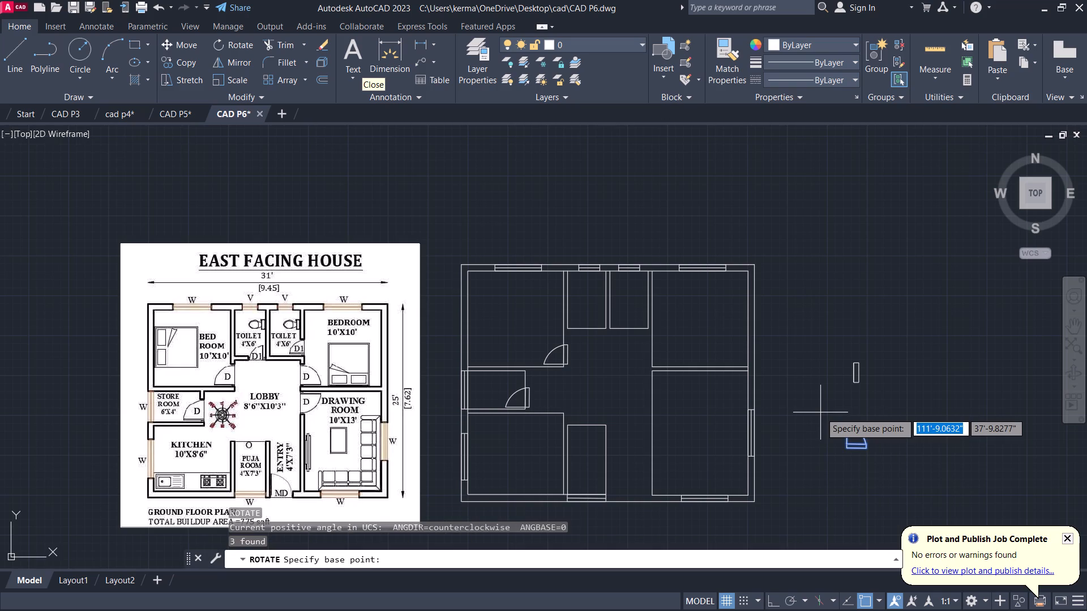
left_click(867, 441)
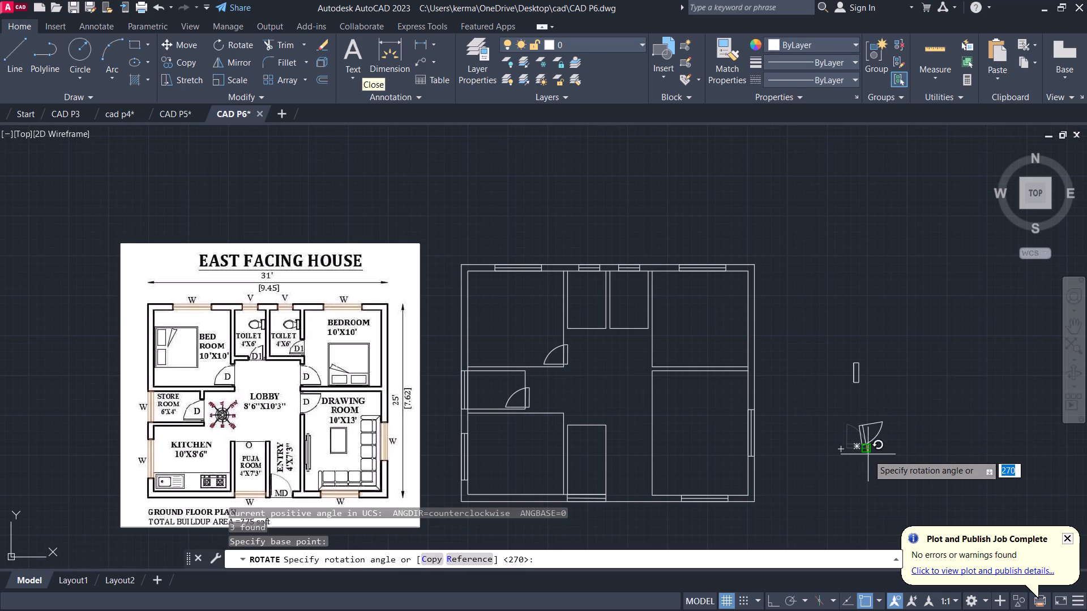
scroll(868, 454, "up", 3)
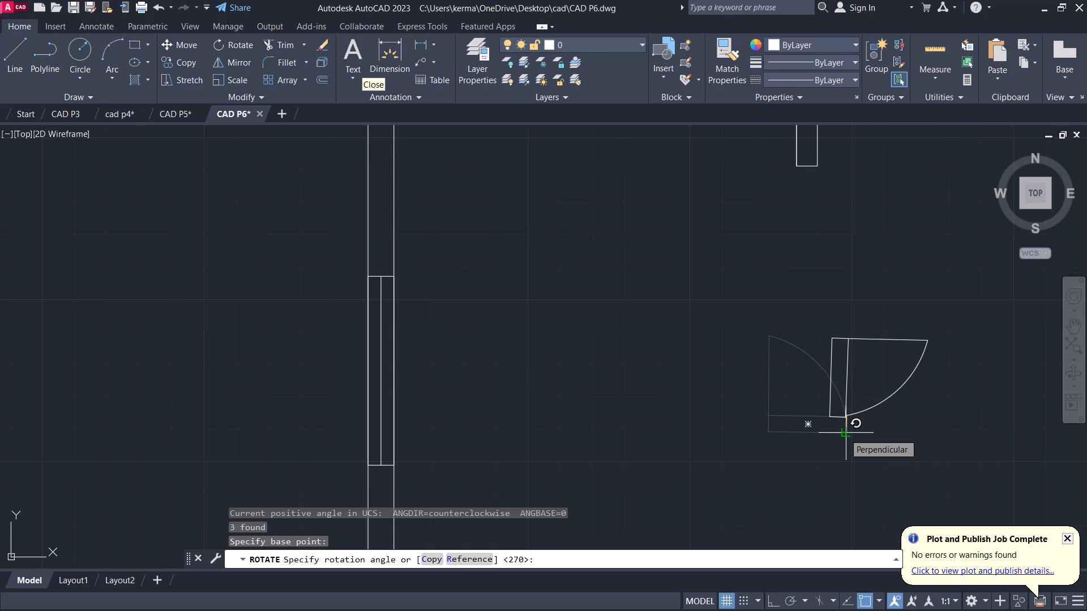
left_click(844, 433)
Copy the door symbol from its leaf's northeast corner onto the drawing room's west wall, just below the room's northwest corner.
left_click(966, 420)
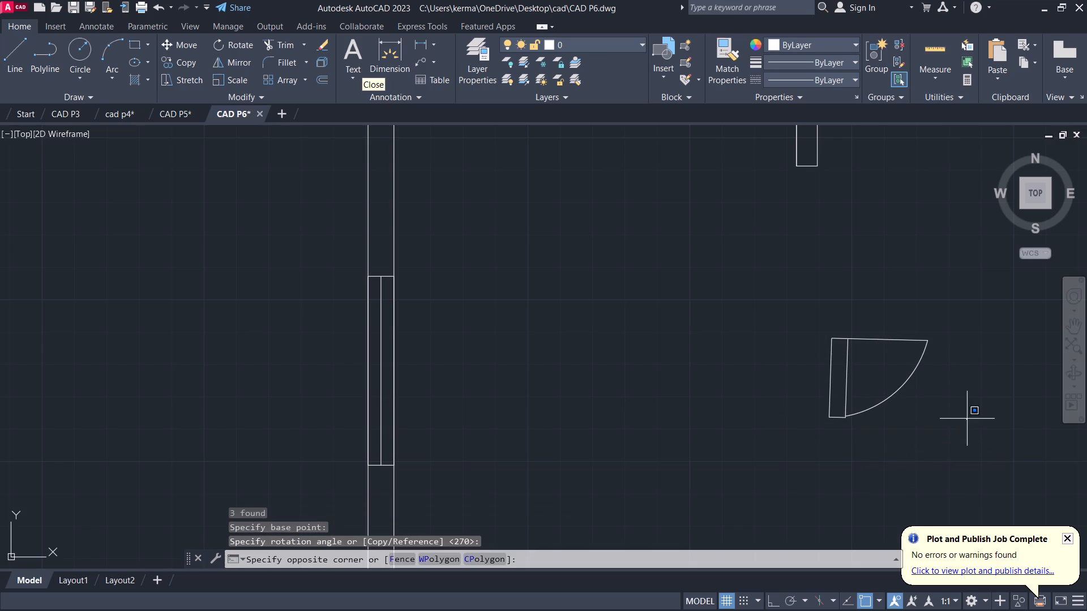
left_click(794, 331)
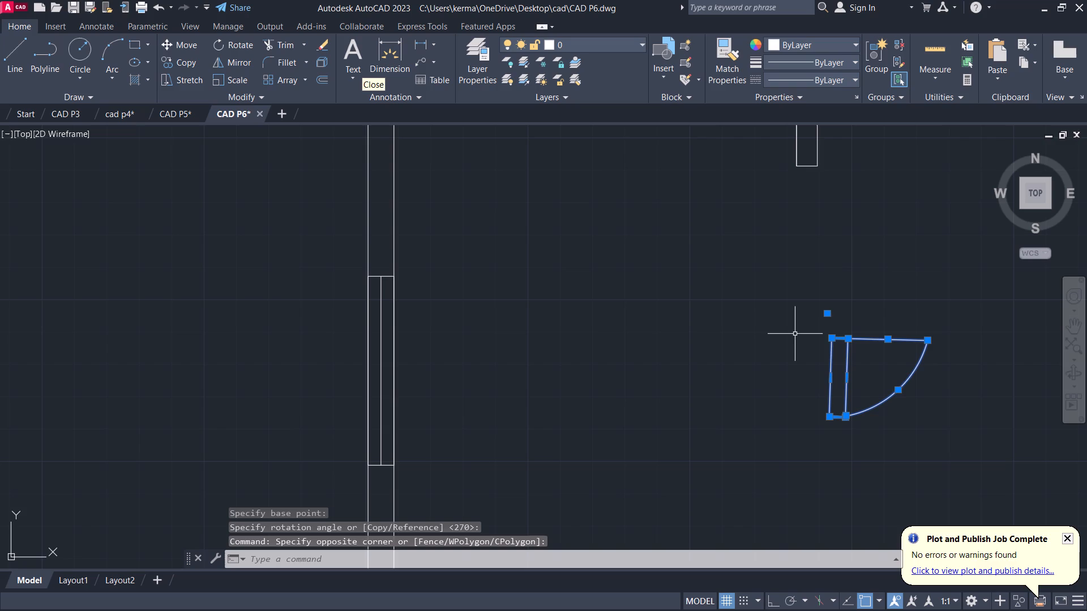
type("CO")
key("Return")
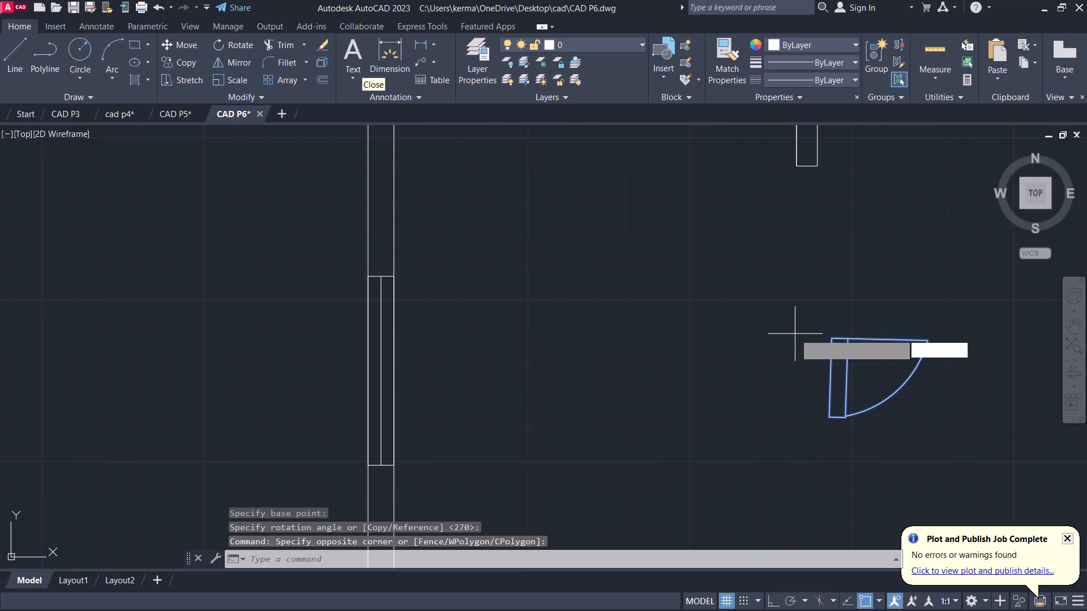
left_click(846, 339)
scroll(511, 334, "down", 1)
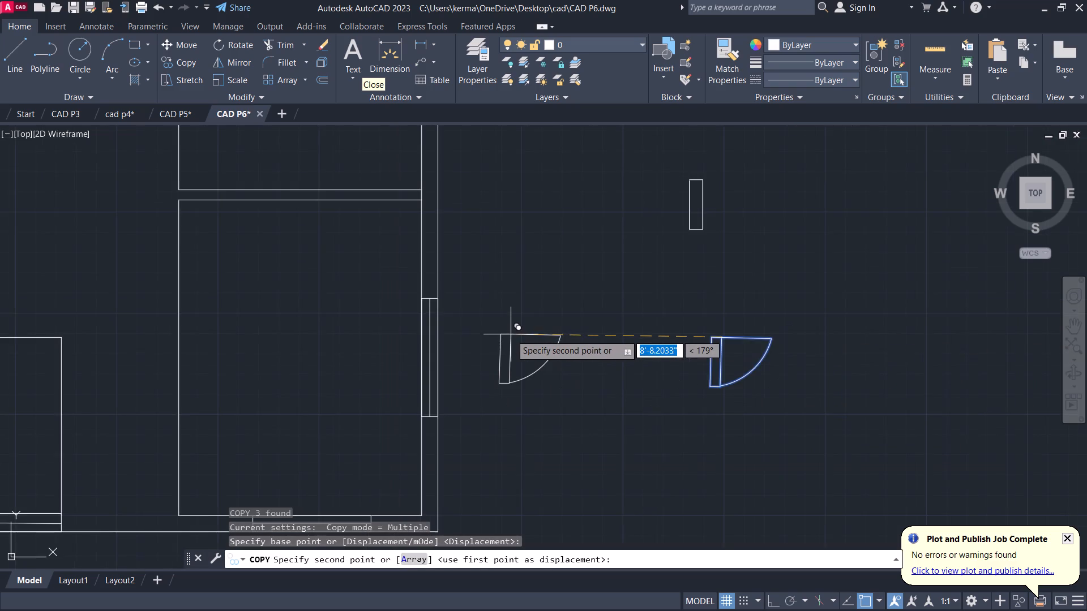
scroll(511, 334, "down", 2)
middle_click_drag(512, 333, 786, 371)
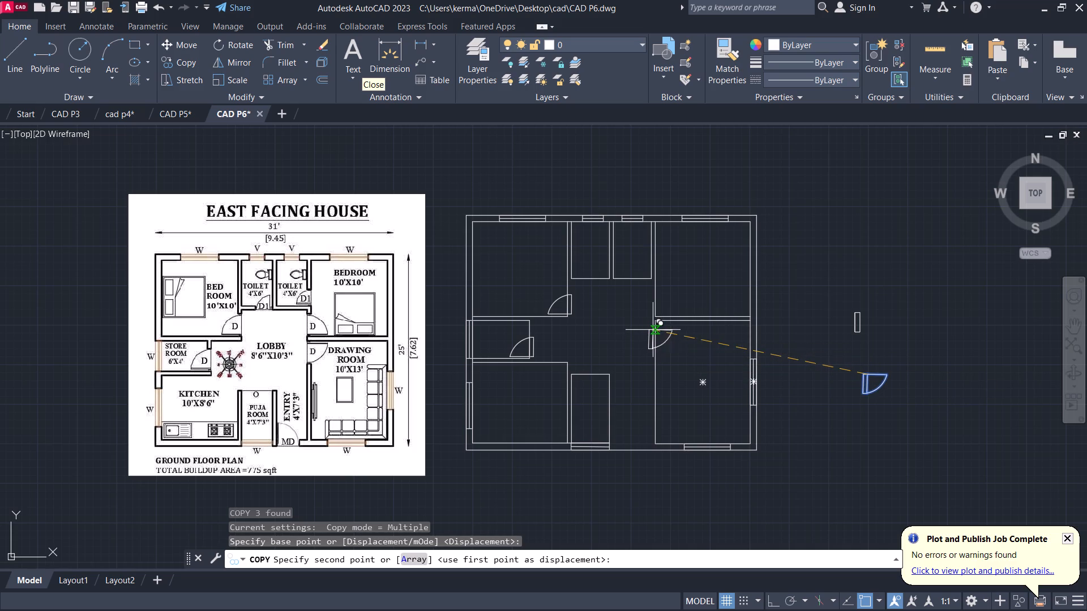
scroll(653, 330, "up", 5)
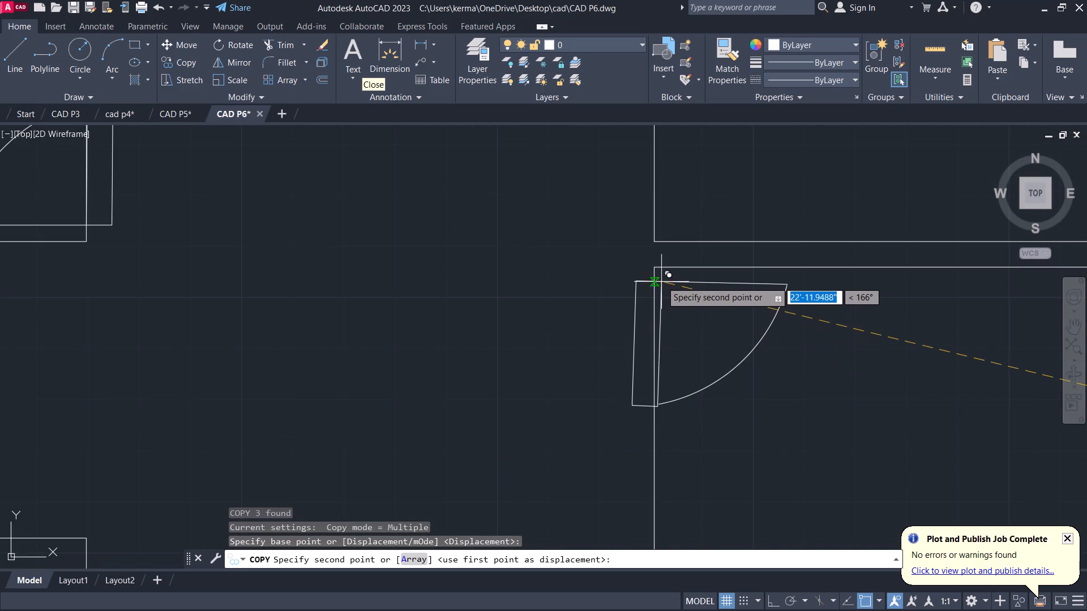
left_click(655, 285)
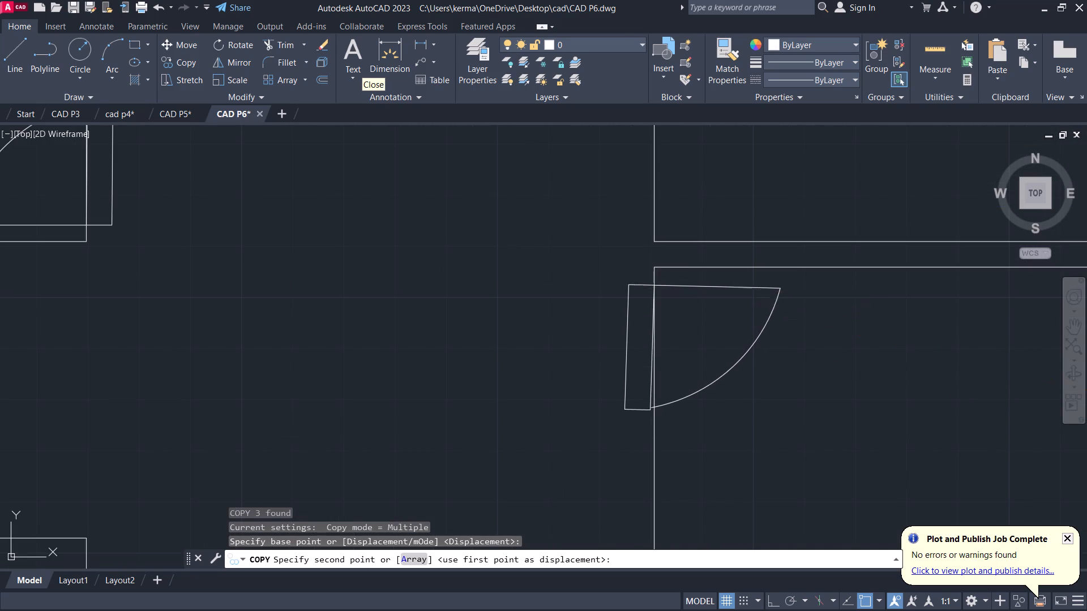
scroll(628, 380, "down", 1)
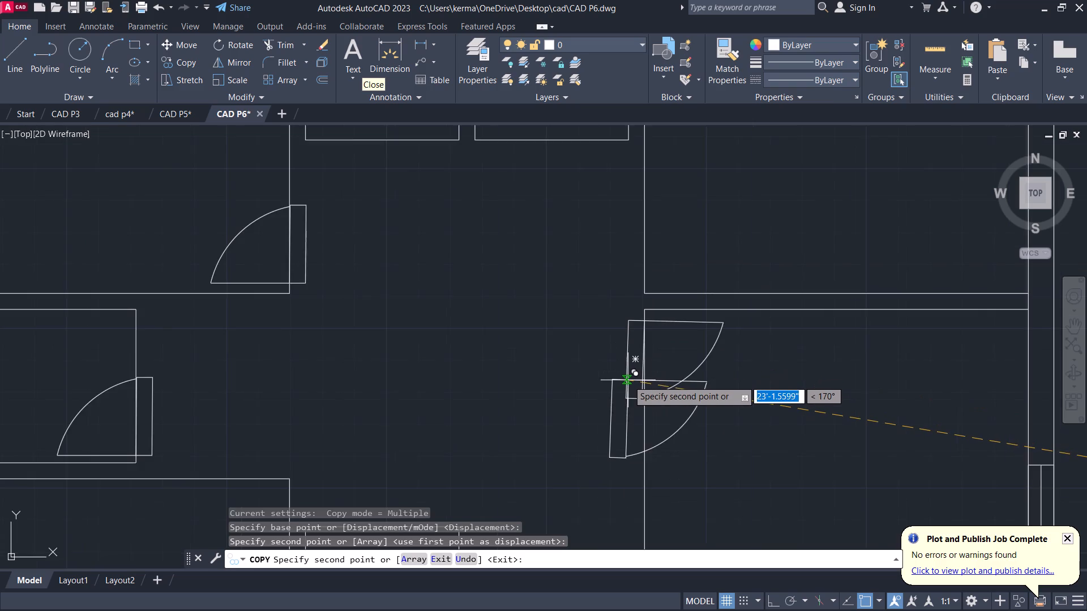
scroll(628, 380, "down", 3)
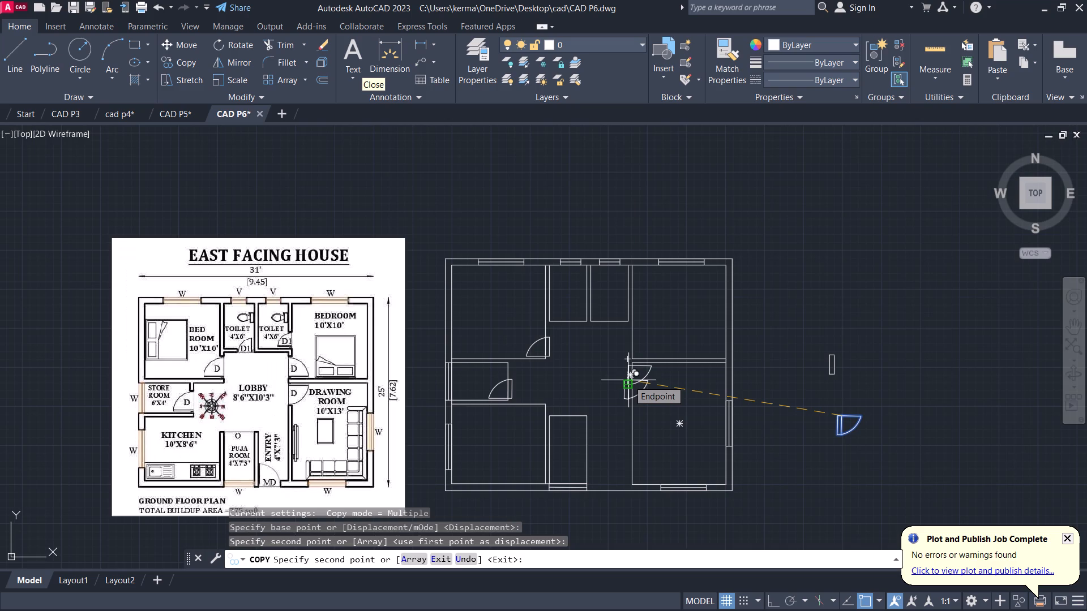
key("Escape")
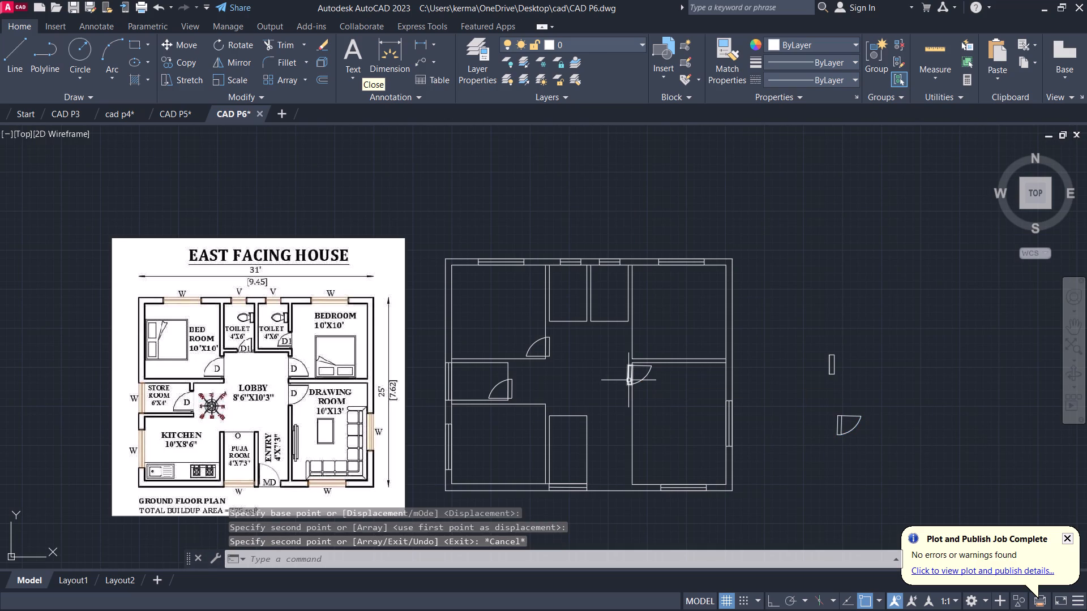
Rotate the door symbol outside the plan roughly a quarter turn counterclockwise about its leaf's southwest corner.
left_click(865, 448)
left_click(815, 406)
key("r")
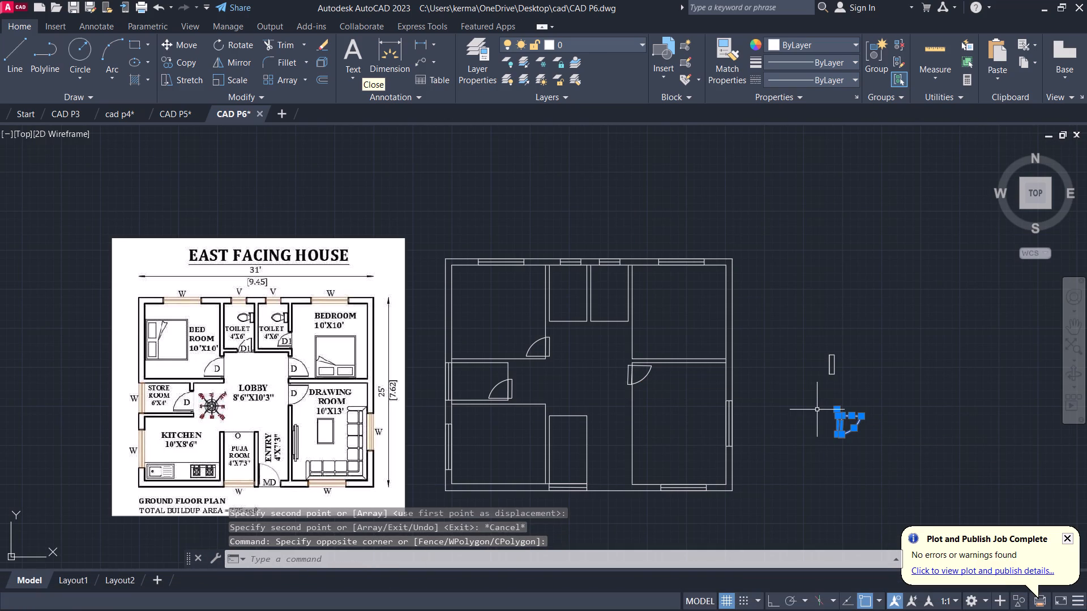
key("o")
key("Return")
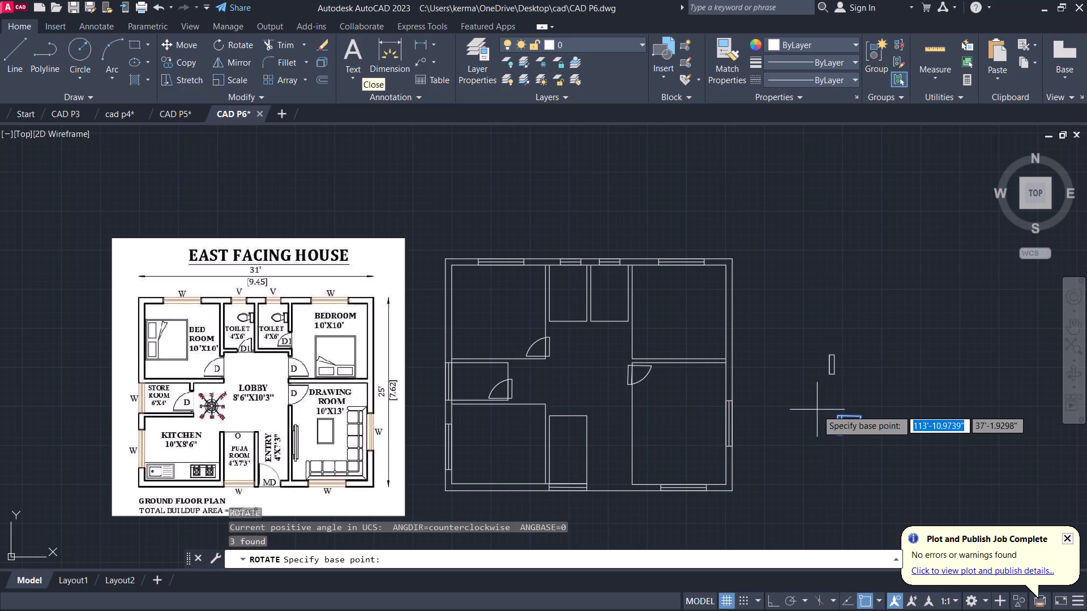
left_click(836, 434)
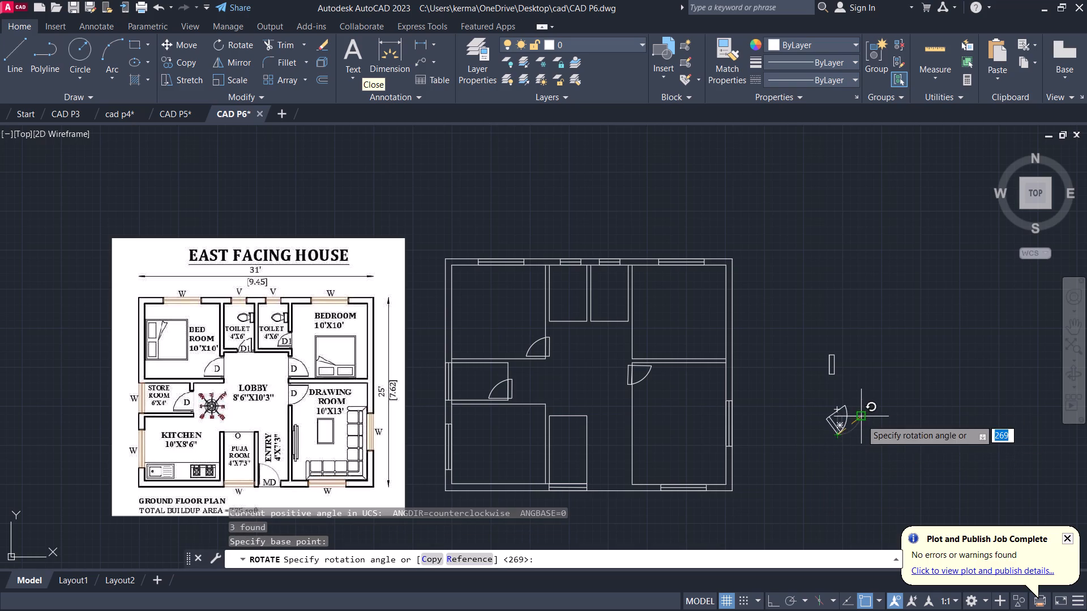
scroll(840, 396, "up", 3)
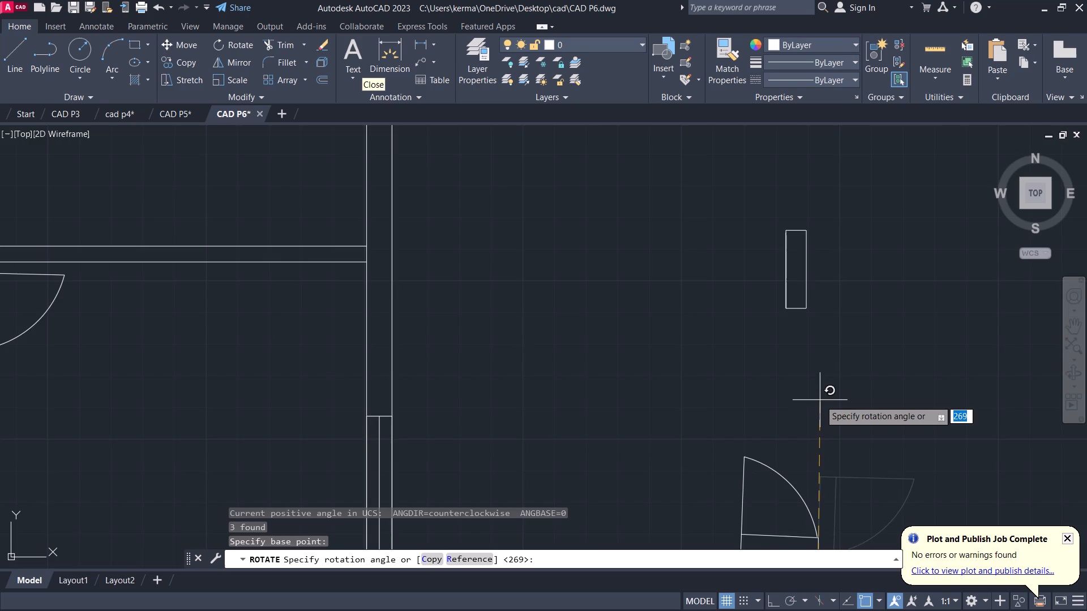
scroll(820, 400, "up", 1)
middle_click_drag(861, 266, 855, 0)
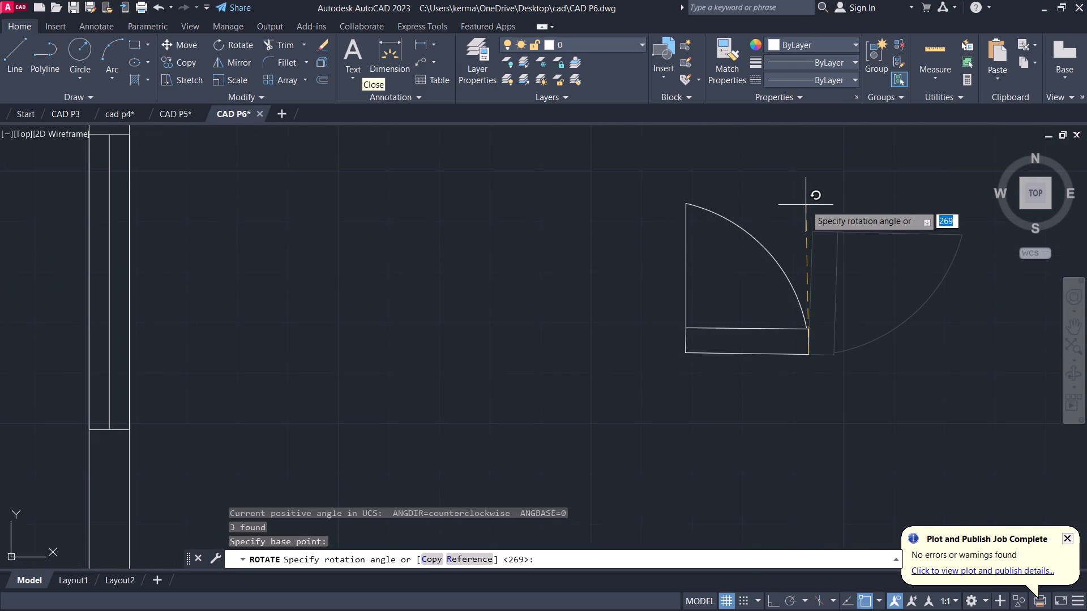
scroll(806, 204, "up", 2)
middle_click_drag(804, 200, 818, 157)
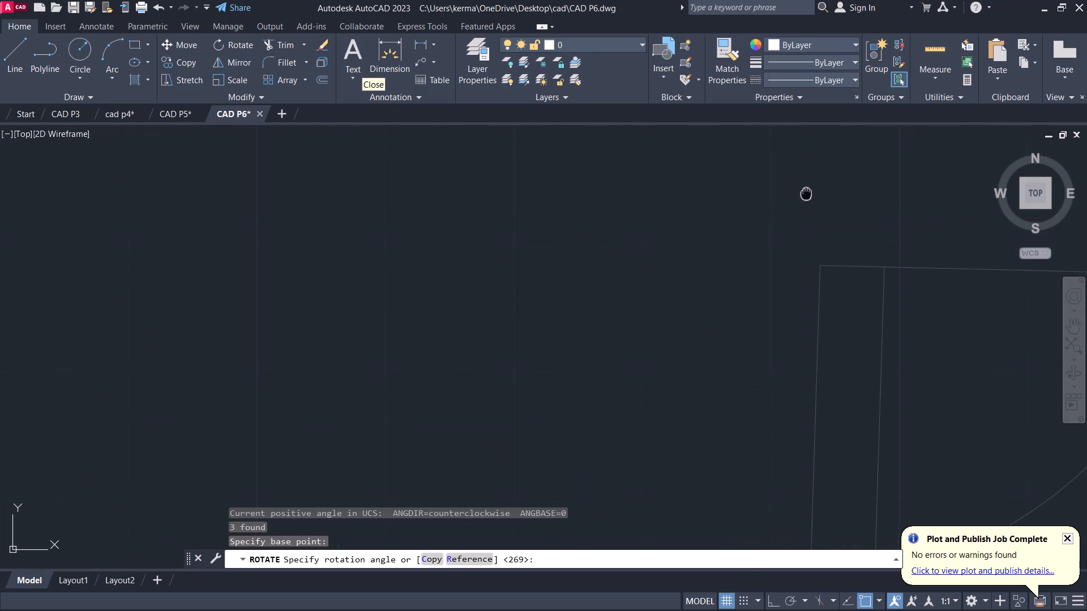
middle_click_drag(818, 157, 878, 0)
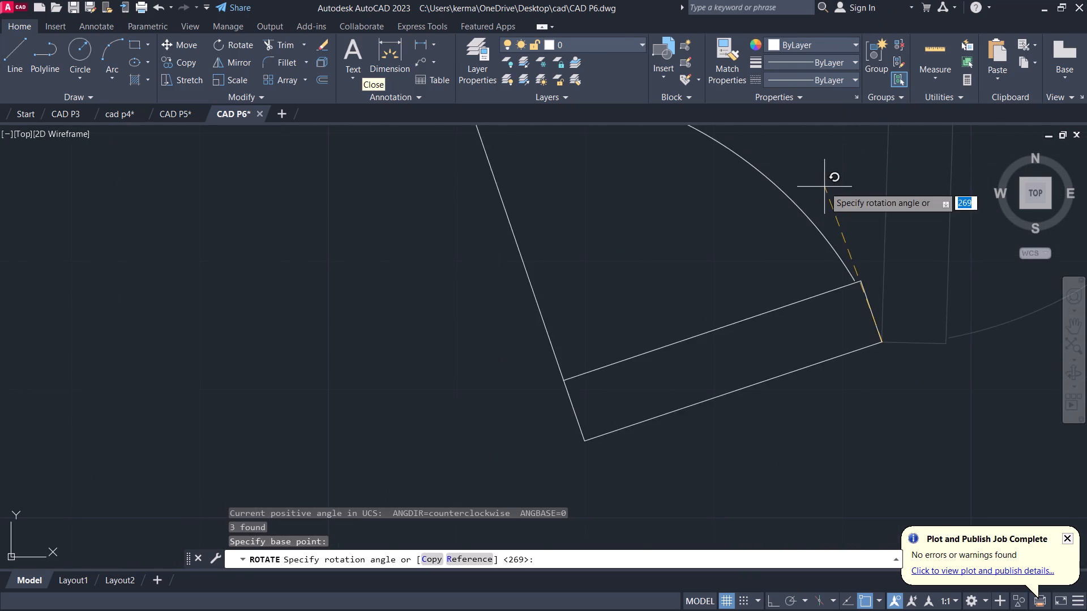
left_click(875, 173)
Copy the rotated door symbol from its leaf's northwest corner into the entry's south wall, slightly east of the puja room.
scroll(901, 262, "down", 4)
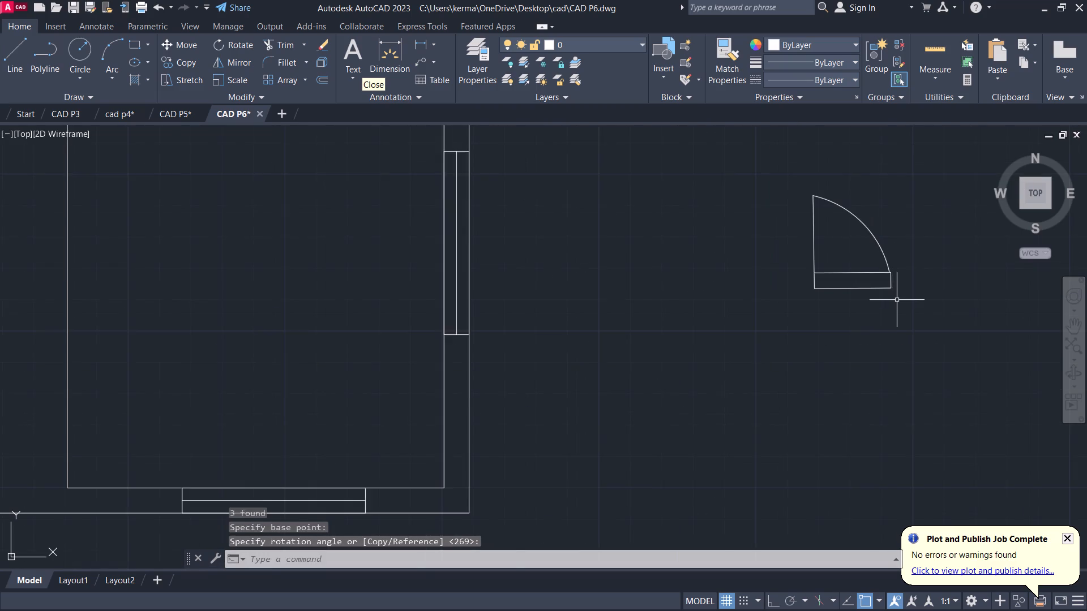
left_click(898, 300)
left_click(827, 238)
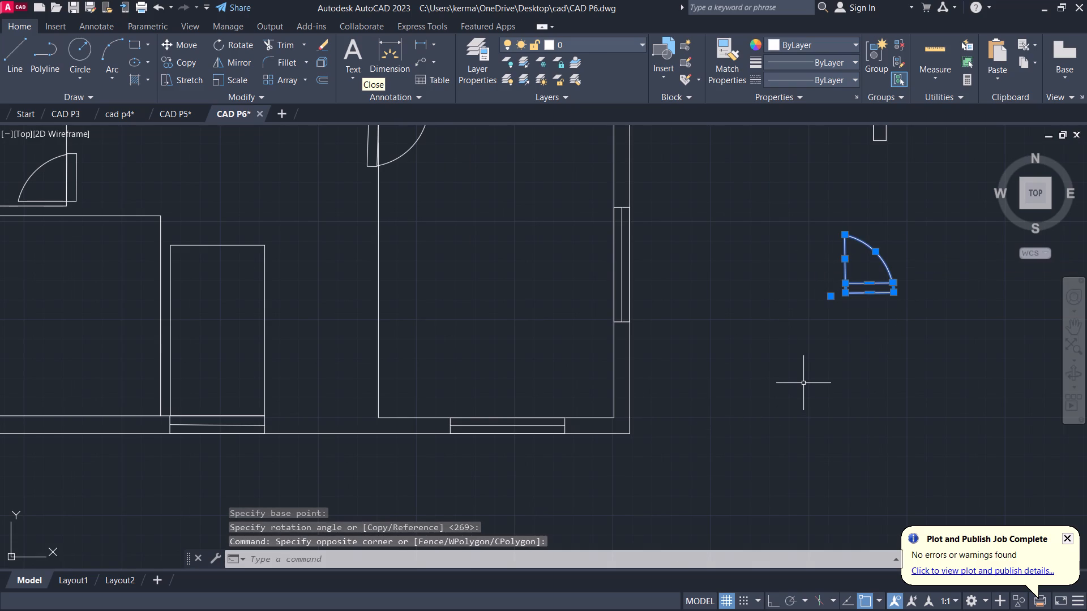
key("c")
key("o")
key("Return")
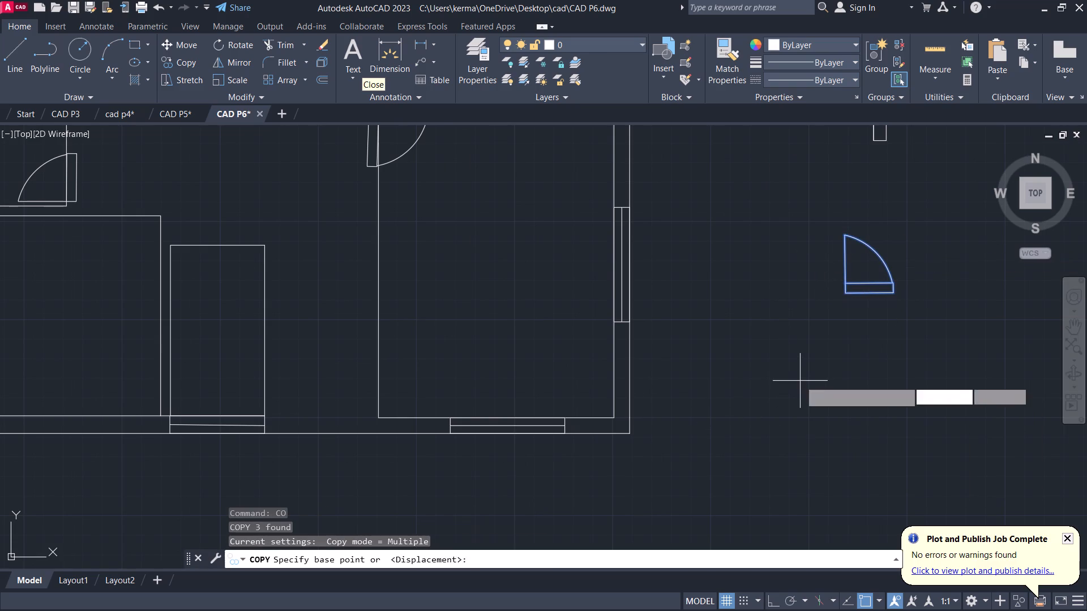
left_click(845, 278)
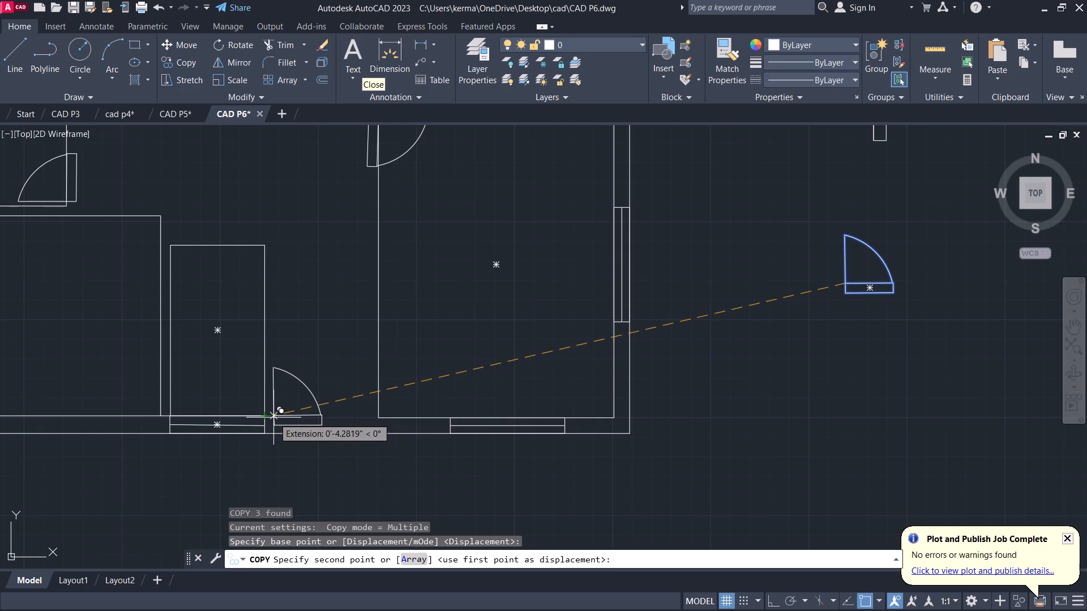
middle_click_drag(276, 418, 486, 388)
scroll(486, 388, "down", 1)
middle_click_drag(486, 388, 684, 410)
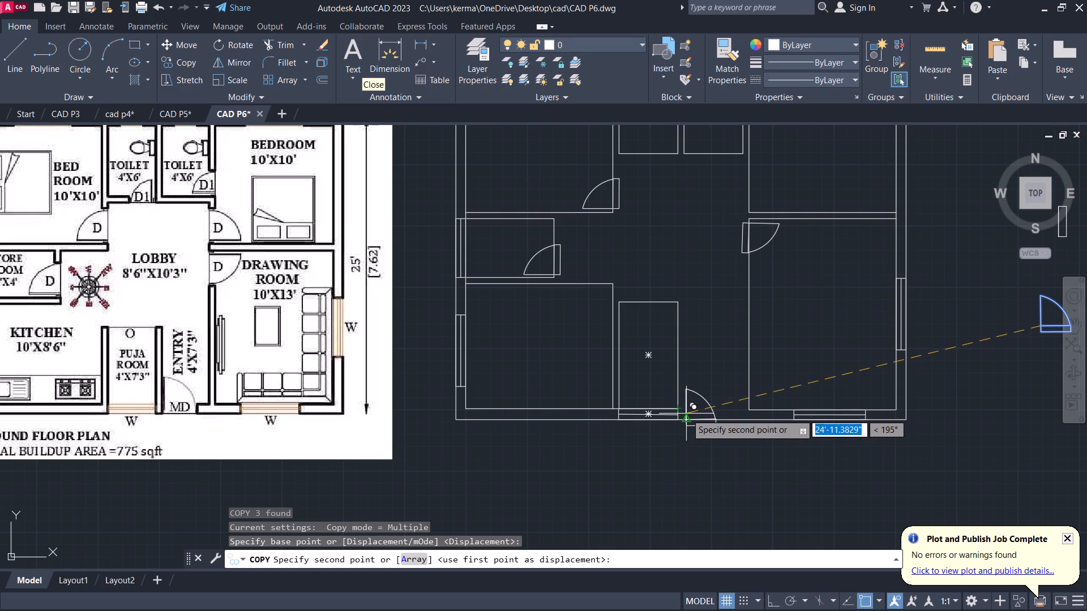
scroll(686, 414, "up", 3)
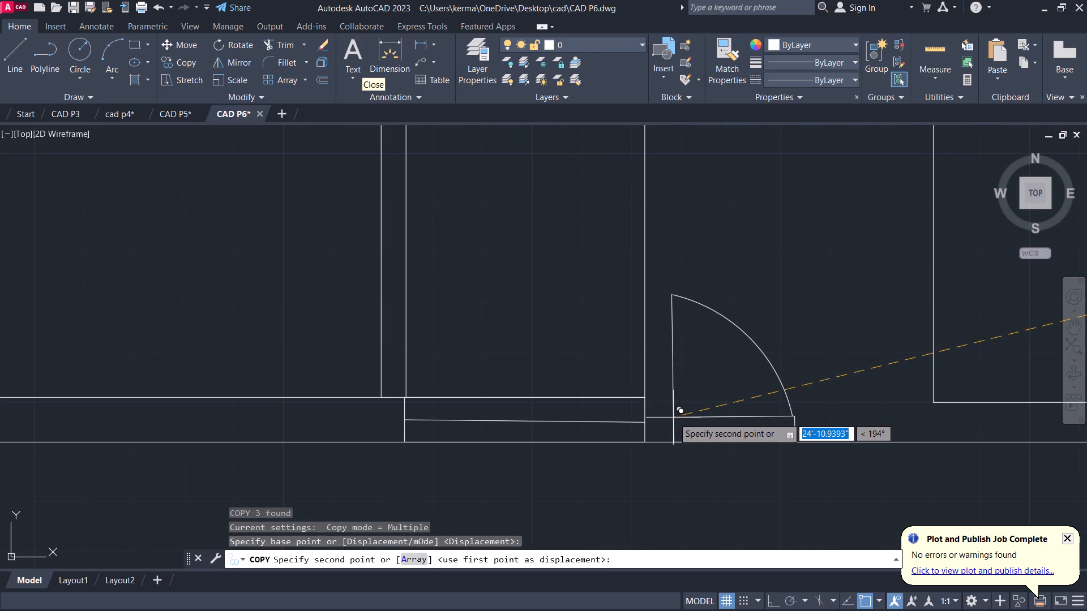
left_click(673, 418)
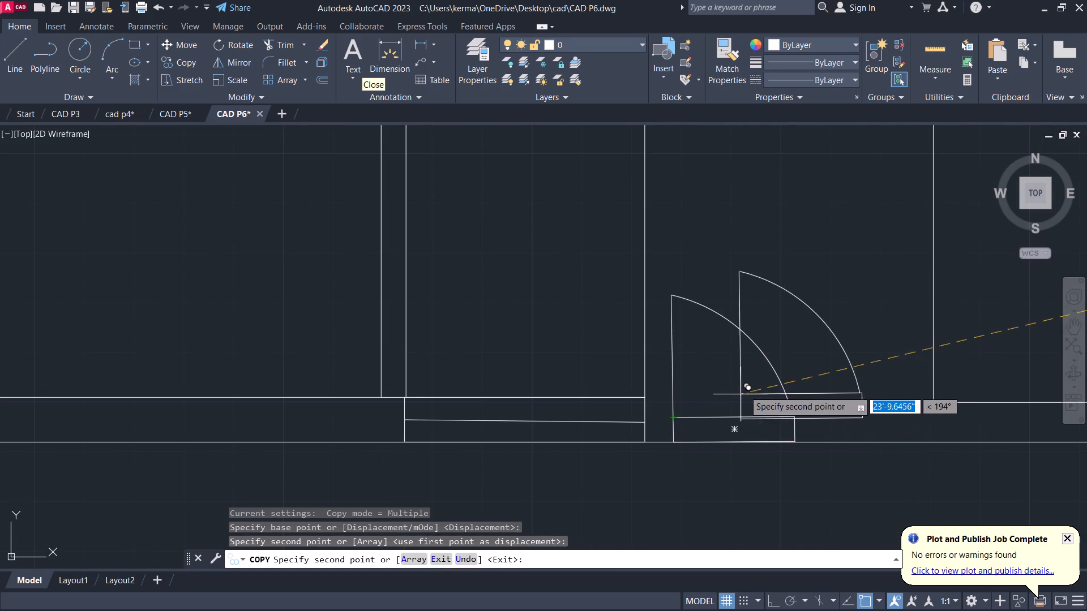
Place another door copy in the entry's south wall, closer to the puja room's east wall, and end the copying.
scroll(774, 345, "down", 3)
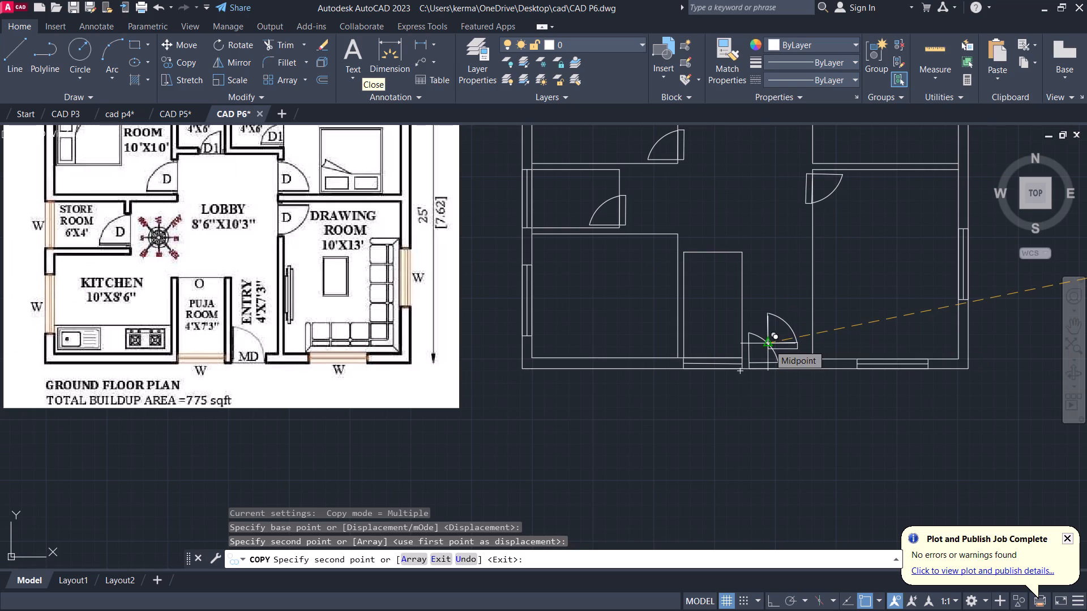
scroll(793, 322, "down", 1)
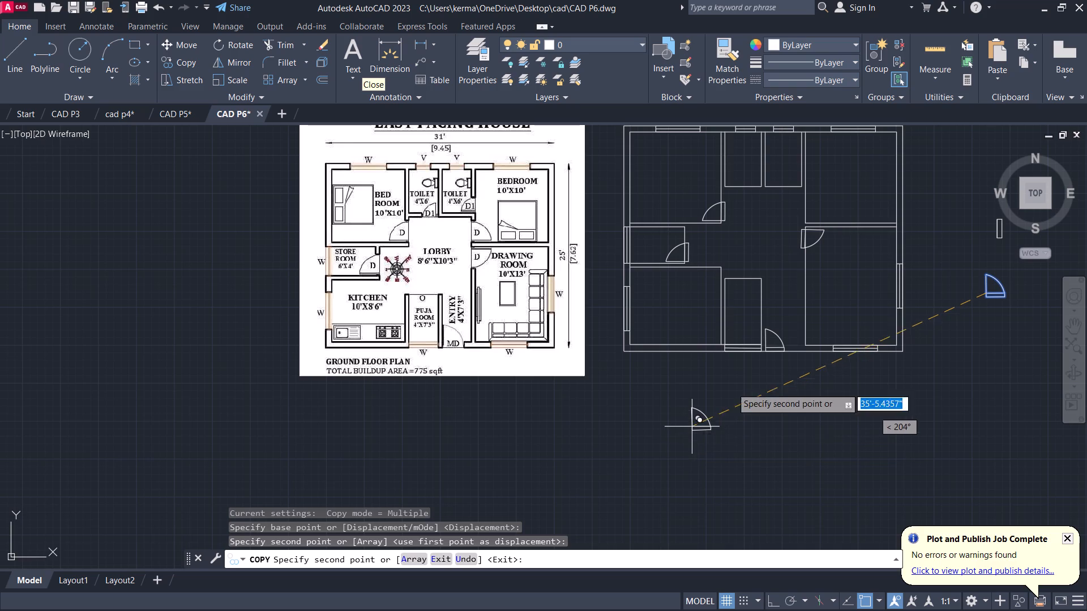
scroll(756, 375, "up", 5)
middle_click_drag(786, 329, 543, 500)
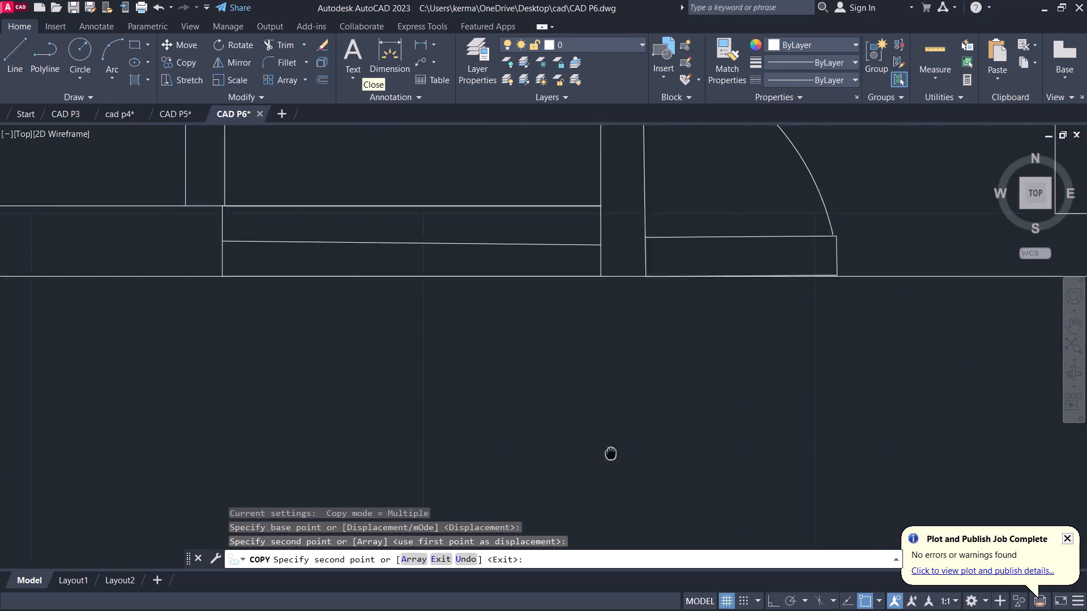
middle_click_drag(543, 500, 500, 528)
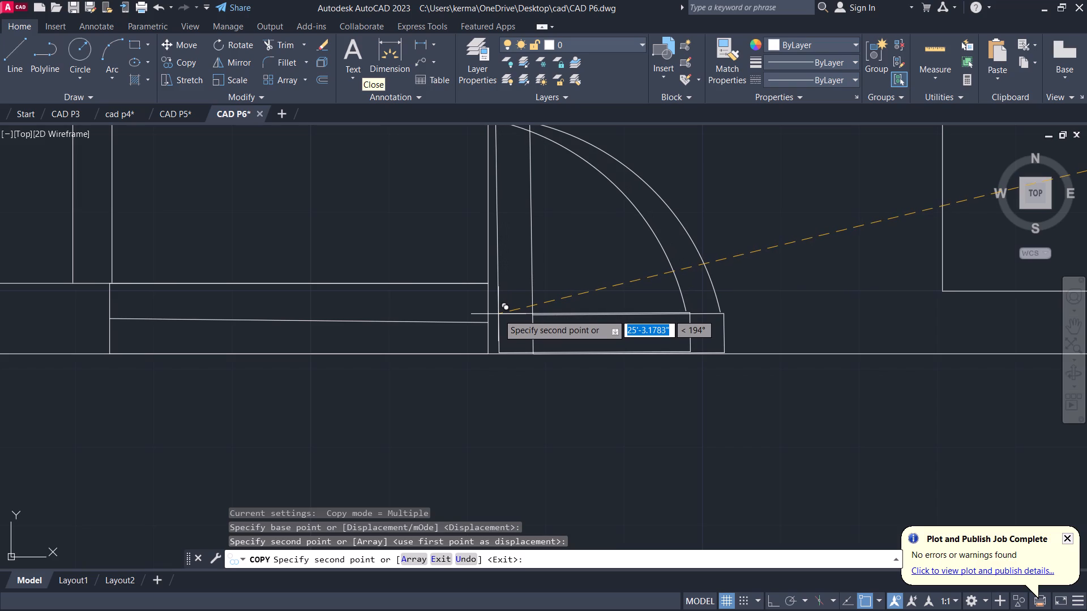
left_click(498, 315)
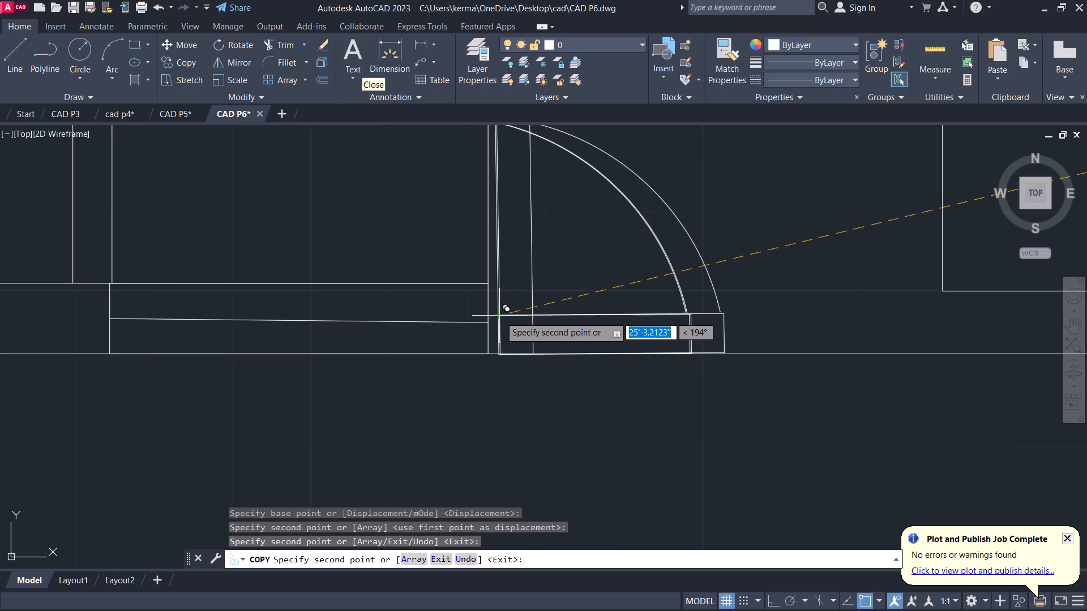
key("Escape")
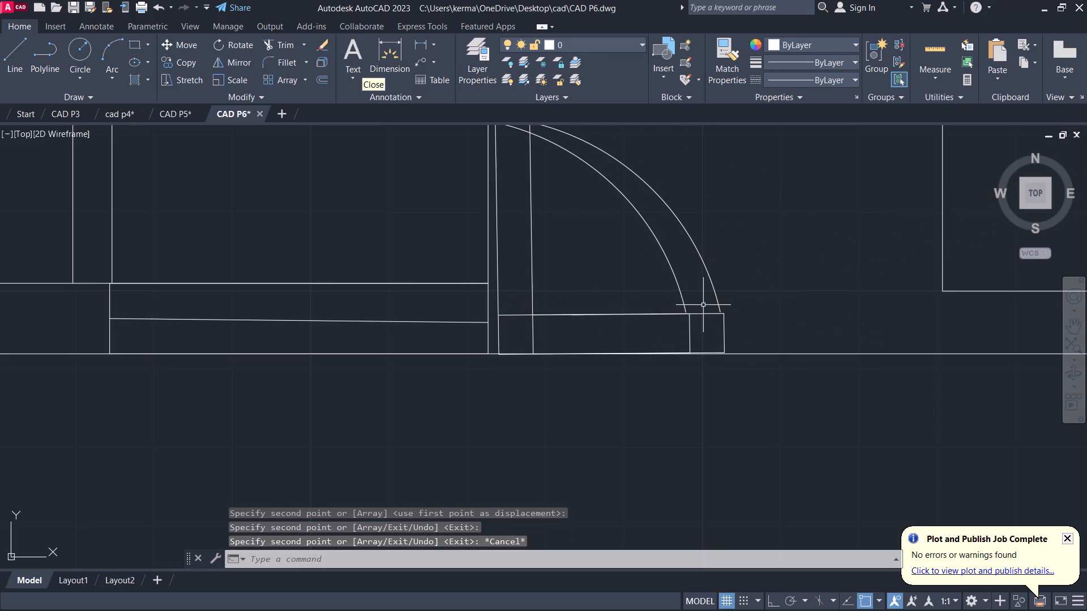
Delete the more easterly of the two overlapping main door copies at the entry, including its leaf, arc and line.
left_click(737, 333)
left_click(711, 299)
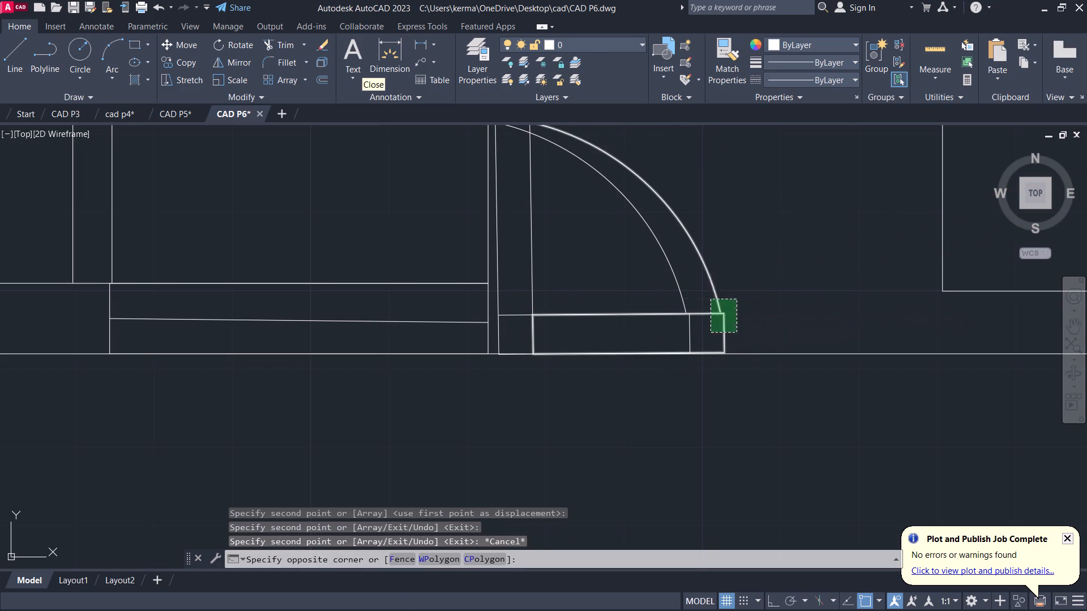
left_click(529, 275)
left_click(537, 275)
left_click(537, 275)
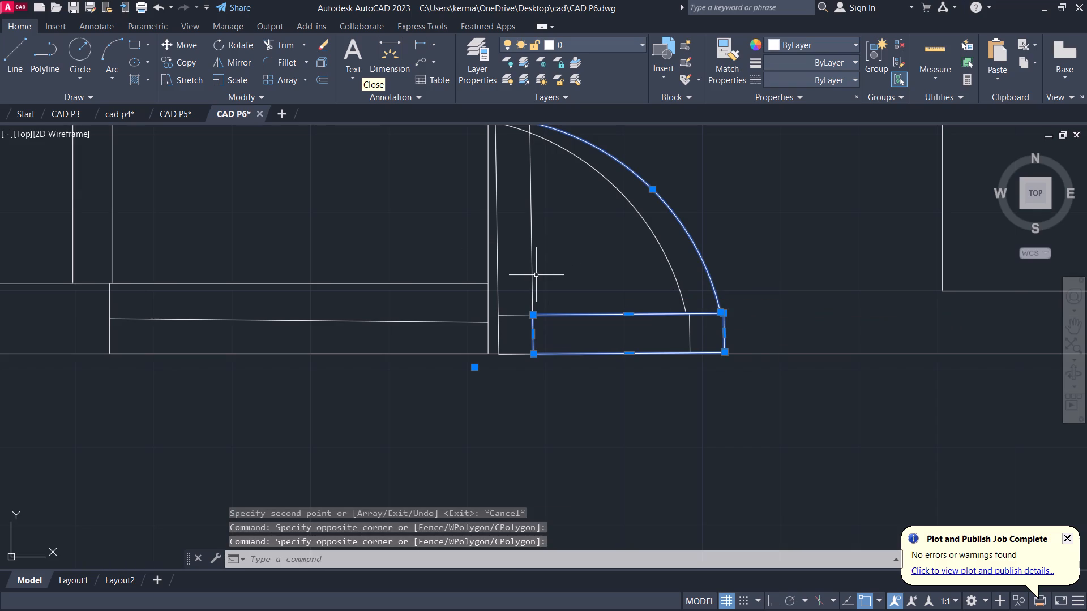
left_click(530, 274)
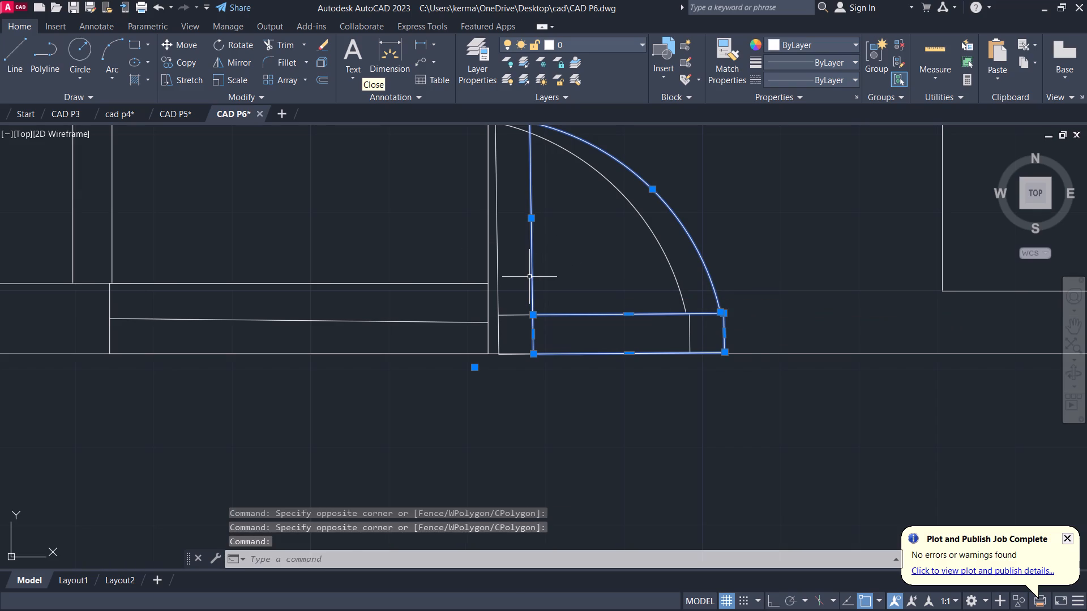
key("Delete")
scroll(534, 280, "down", 3)
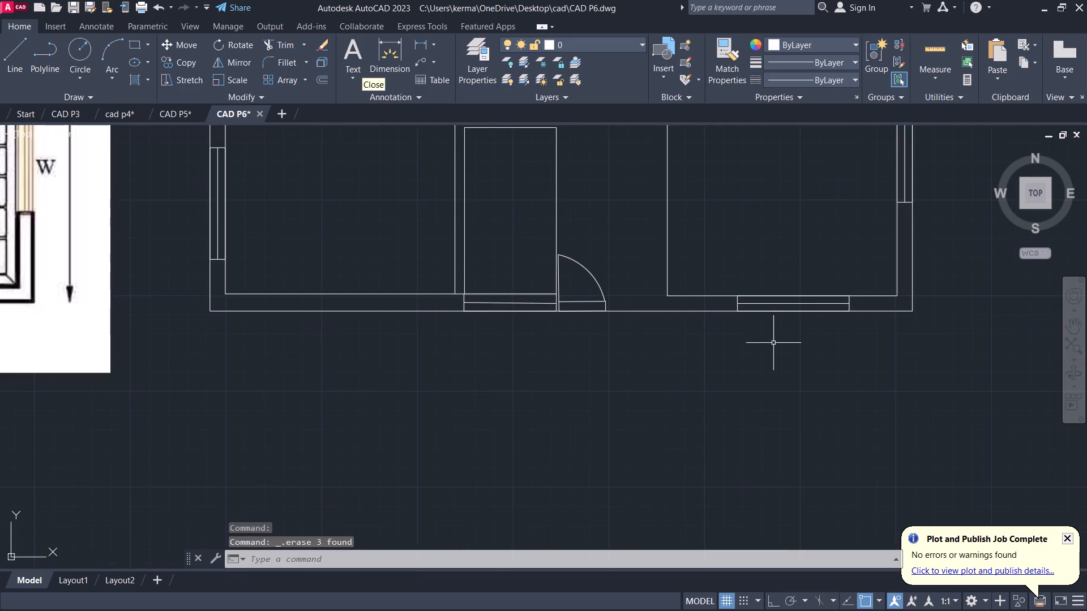
scroll(790, 344, "down", 2)
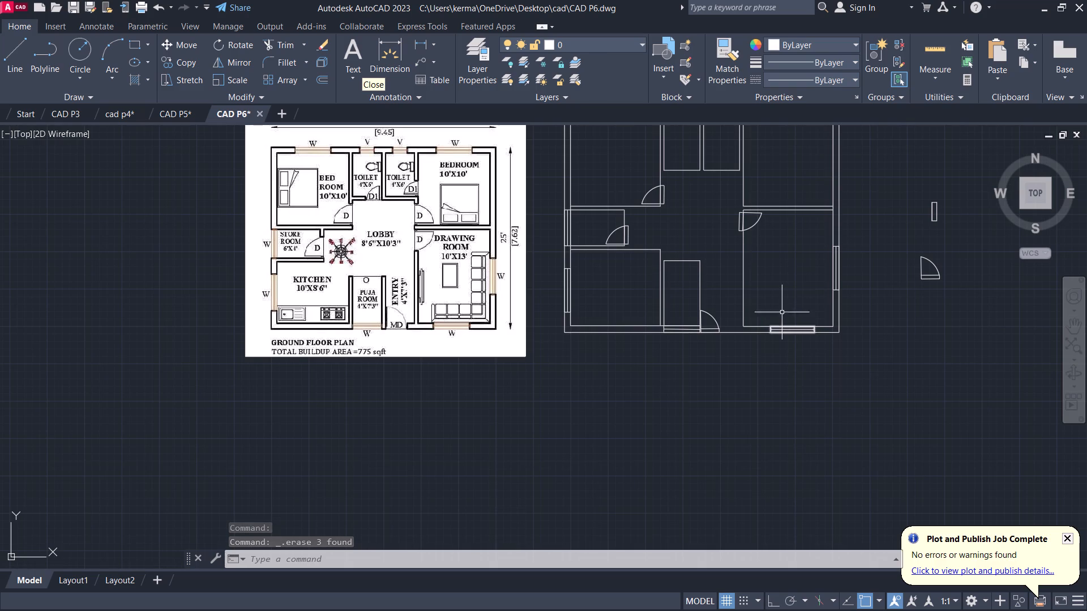
Straighten the drawing room door's tilted leaf by stretching its two south corners east until its long sides run vertical along the wall.
scroll(784, 285, "up", 2)
middle_click_drag(784, 284, 796, 410)
scroll(785, 394, "up", 2)
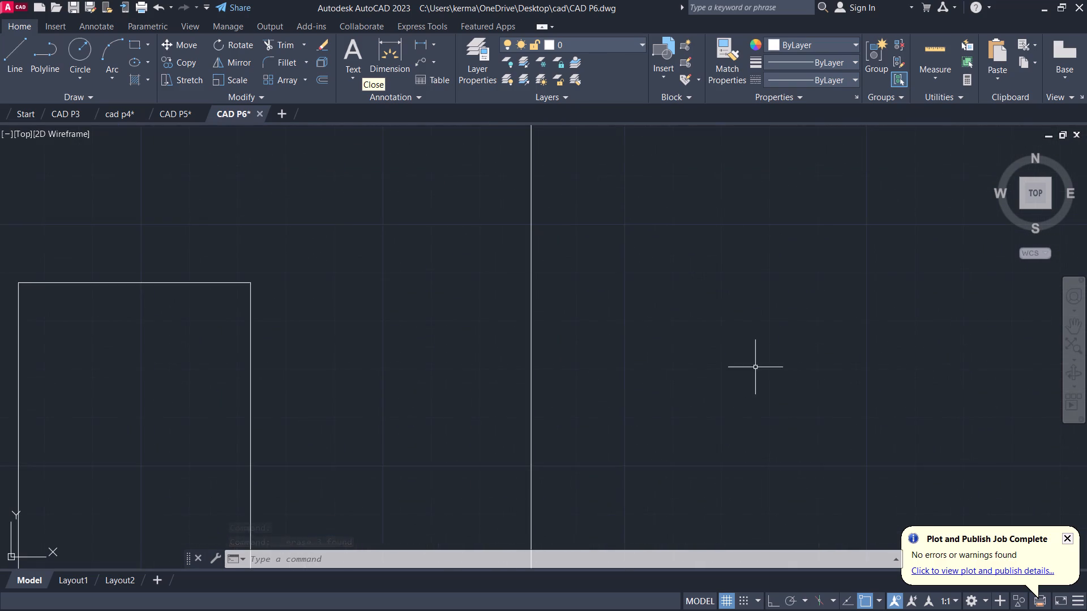
middle_click_drag(746, 361, 833, 610)
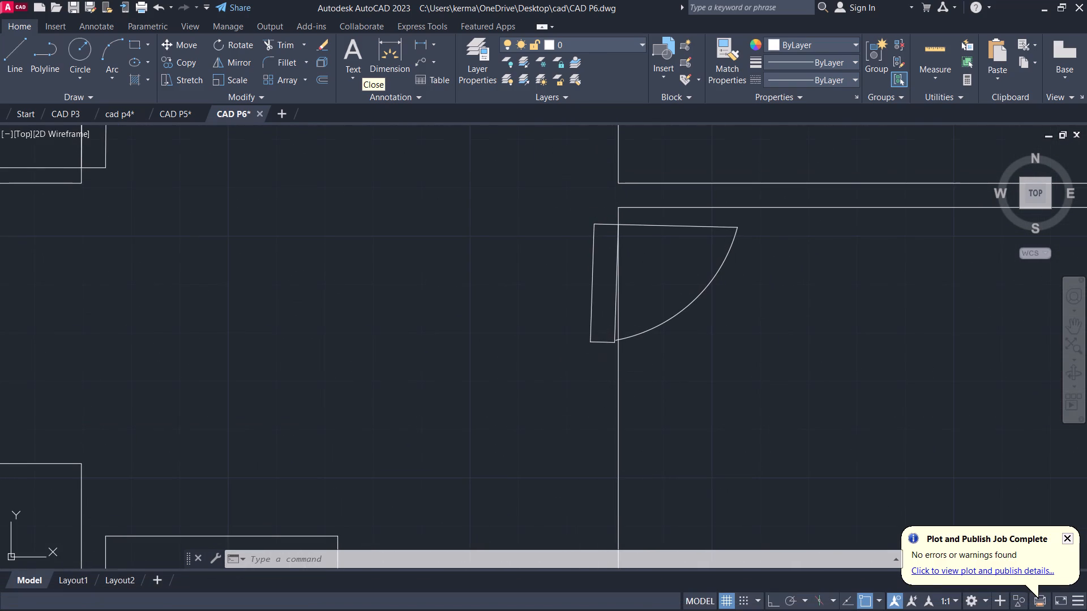
left_click(610, 343)
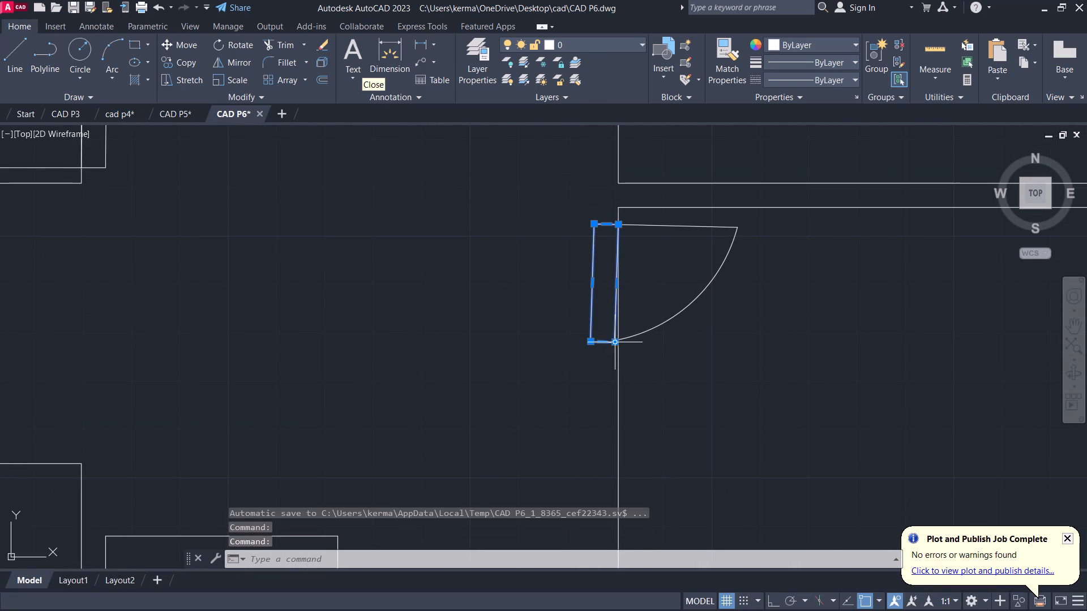
left_click_drag(614, 343, 619, 343)
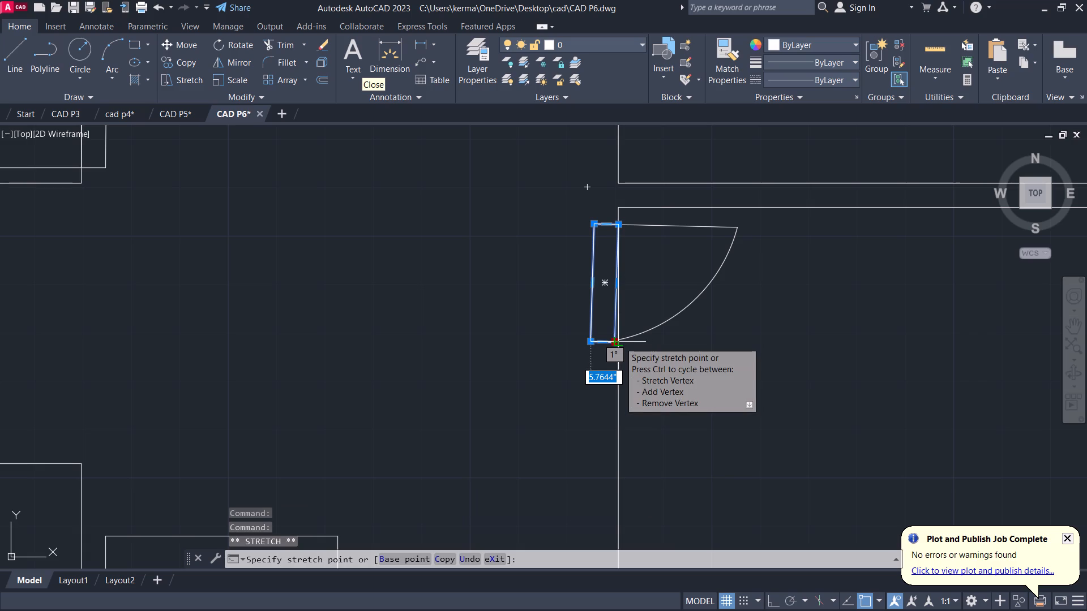
left_click(619, 342)
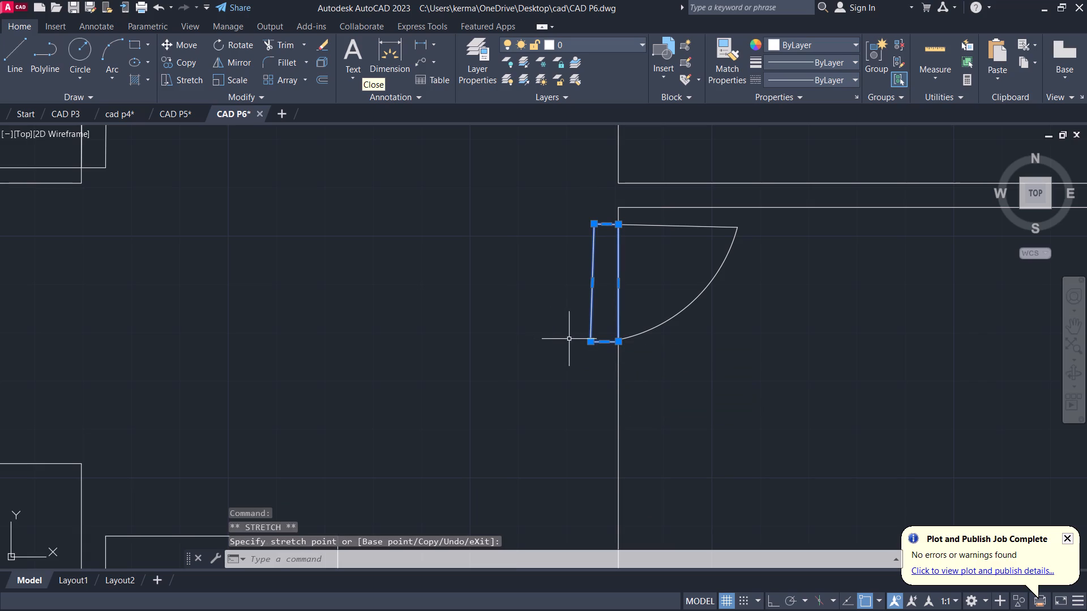
left_click(590, 339)
left_click(596, 339)
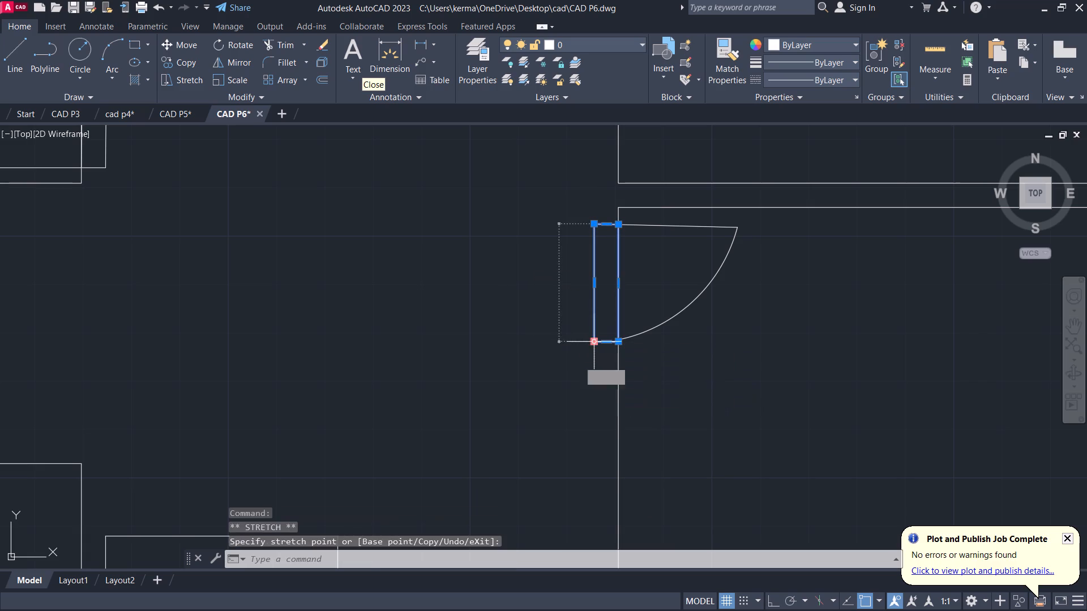
key("Escape")
Mirror the door symbol outside the plan about a near-vertical line through its leaf's west end, erasing the source objects.
scroll(715, 419, "down", 2)
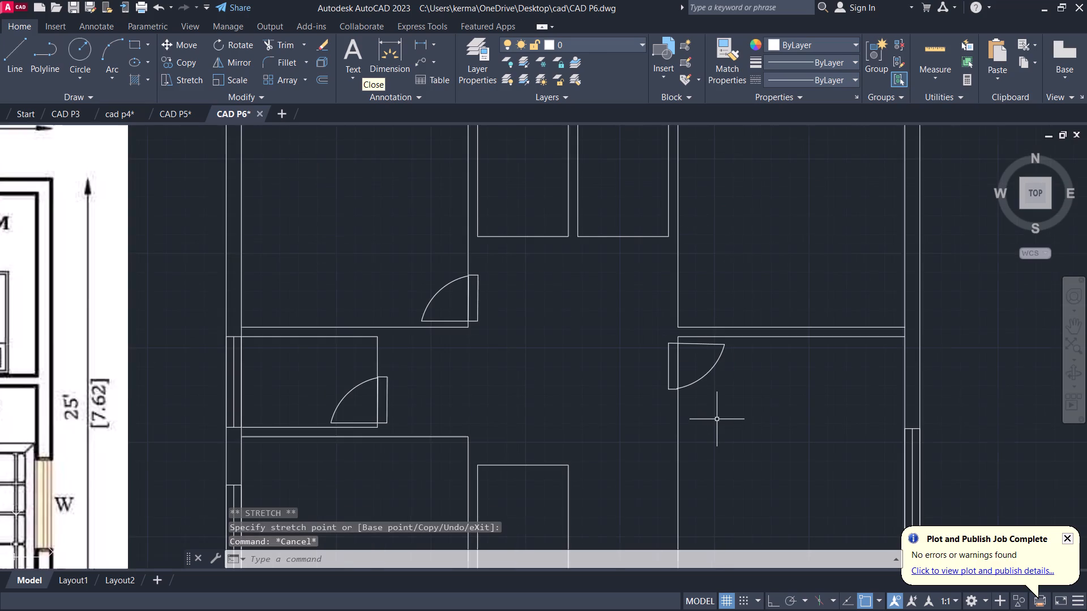
scroll(717, 419, "down", 2)
middle_click_drag(717, 419, 735, 365)
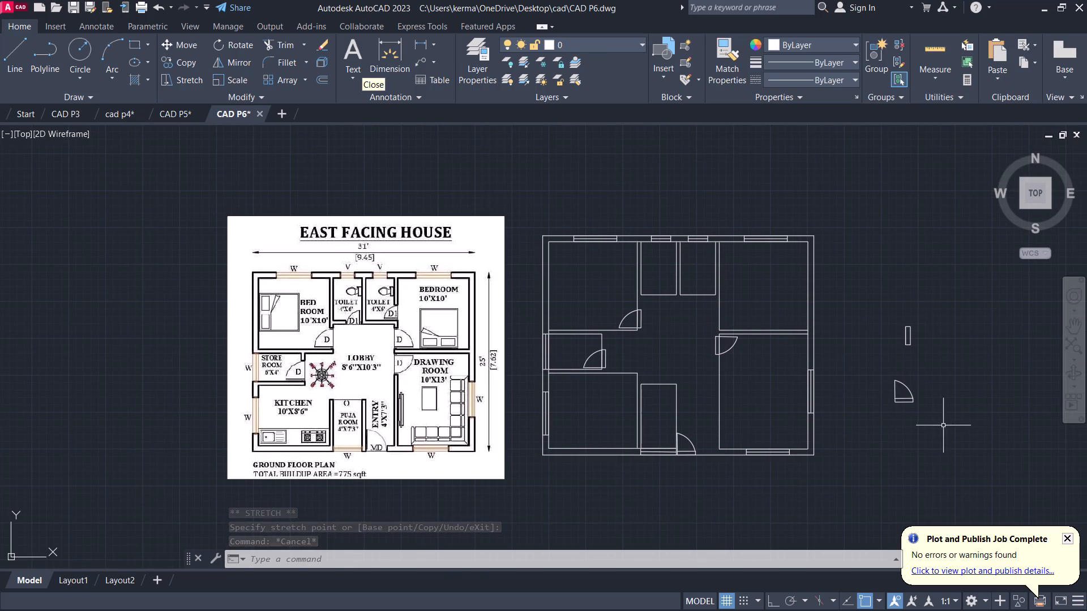
left_click_drag(943, 420, 930, 408)
left_click(879, 373)
type("MI")
key("Return")
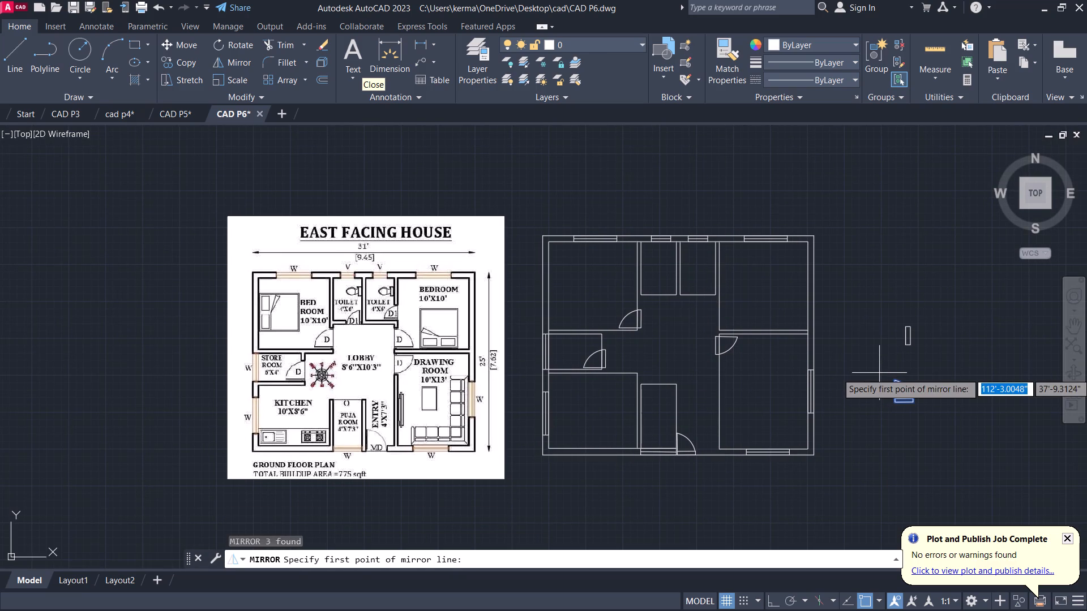
left_click(897, 405)
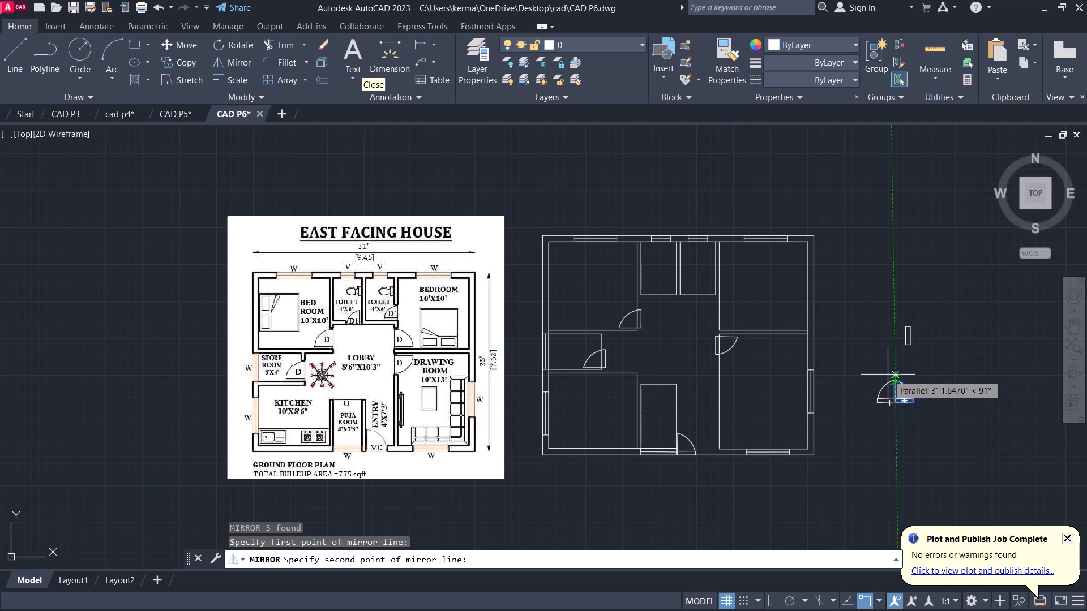
left_click(888, 375)
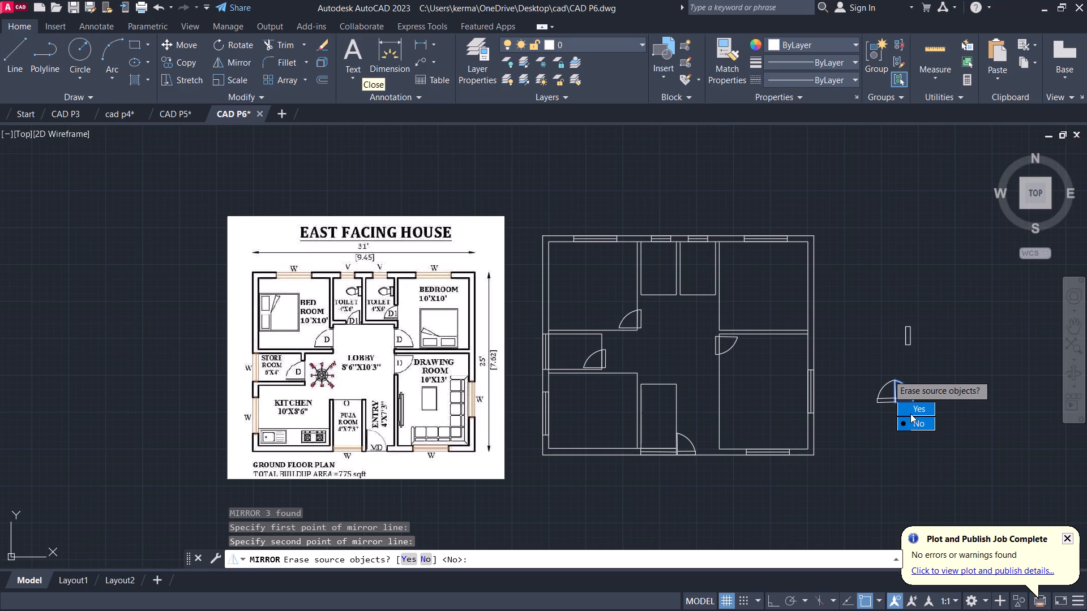
left_click_drag(910, 414, 888, 375)
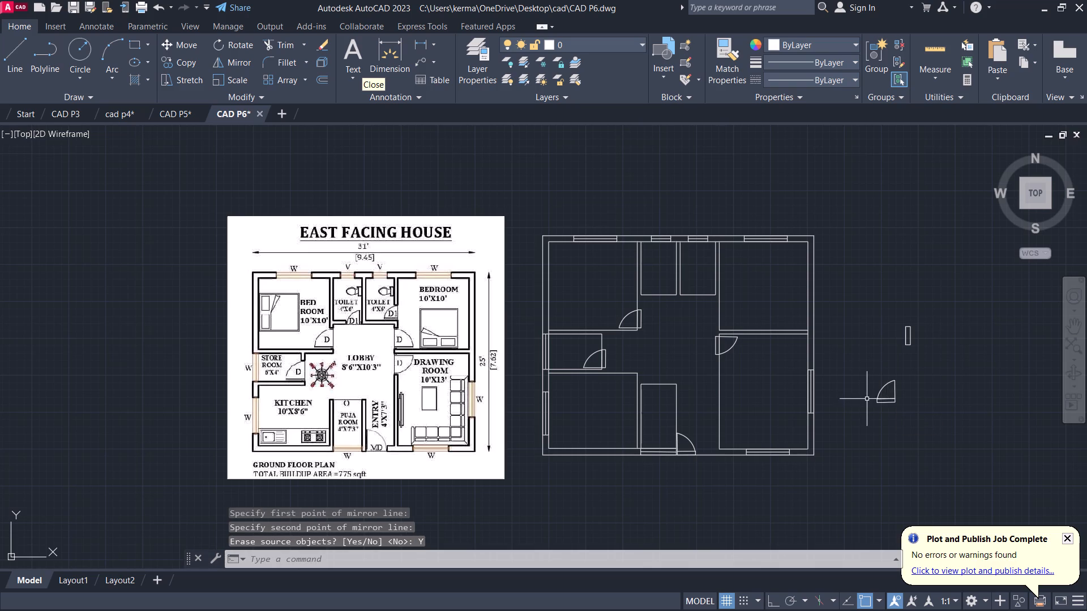
Copy the mirrored door symbol from the midpoint of its leaf's east end into the west toilet's south wall, near its east corner.
left_click(900, 407)
left_click(870, 362)
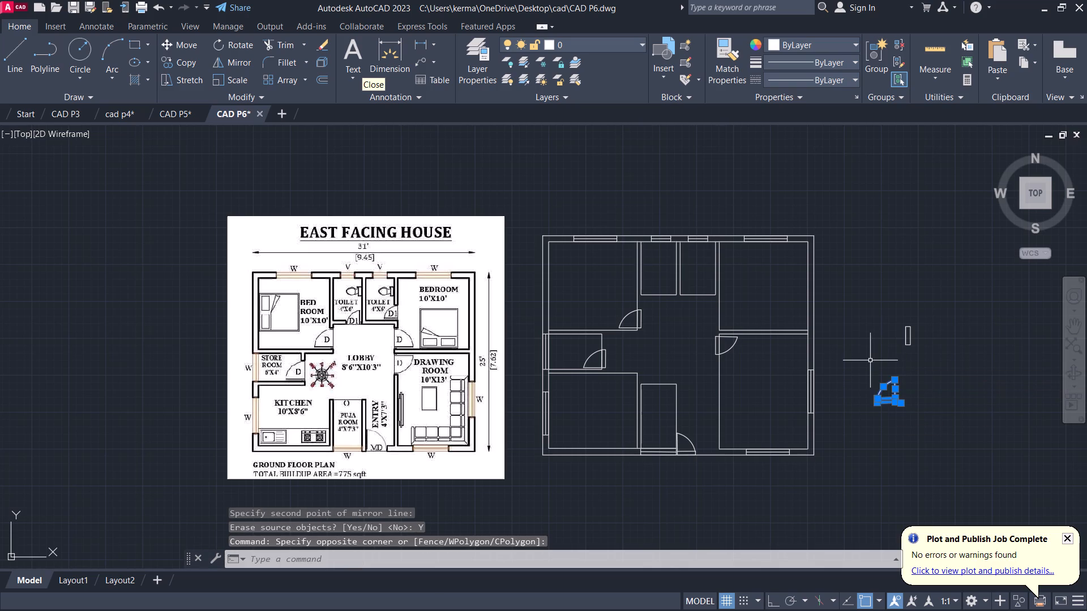
key("c")
key("o")
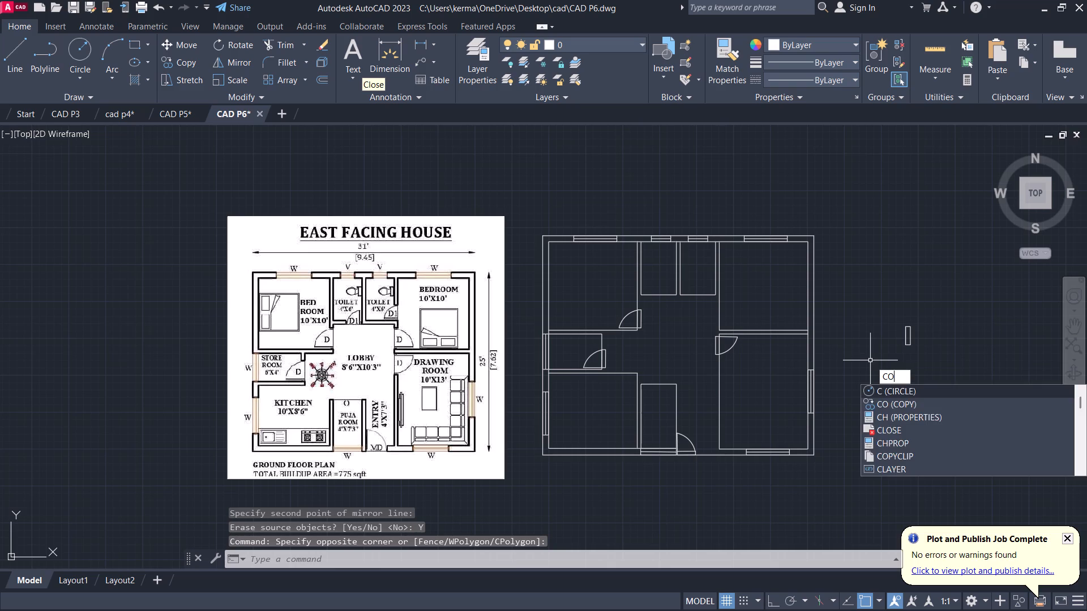
key("Return")
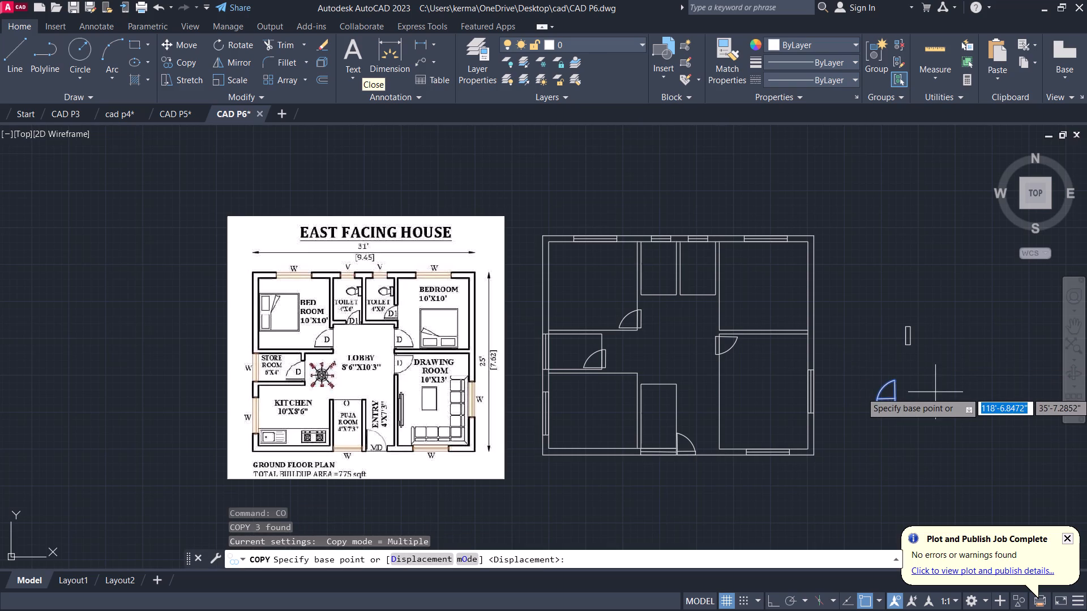
left_click(893, 401)
scroll(674, 307, "up", 3)
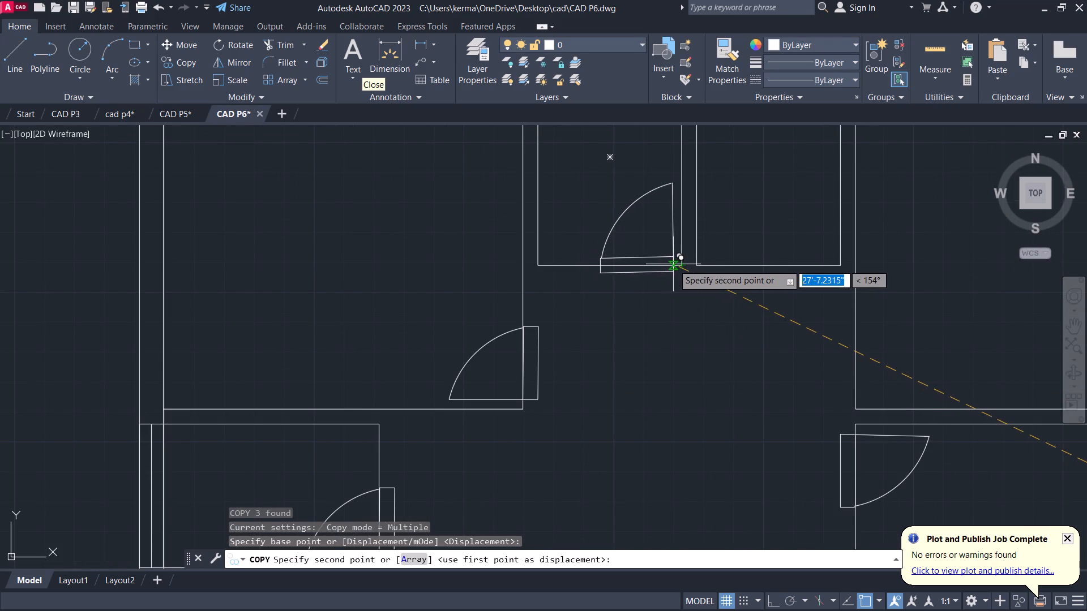
scroll(673, 264, "up", 4)
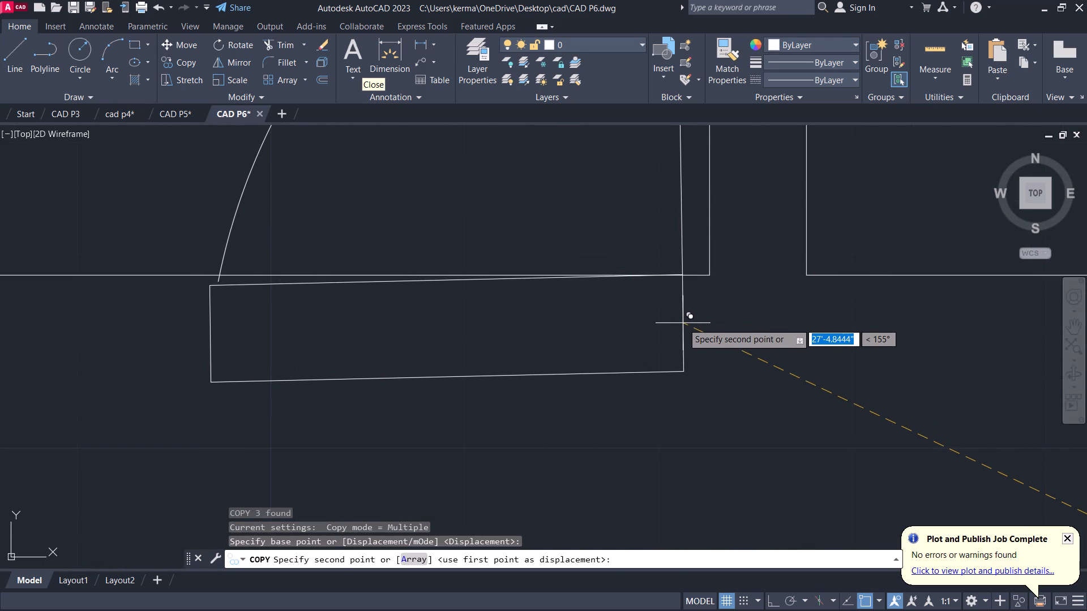
left_click(684, 322)
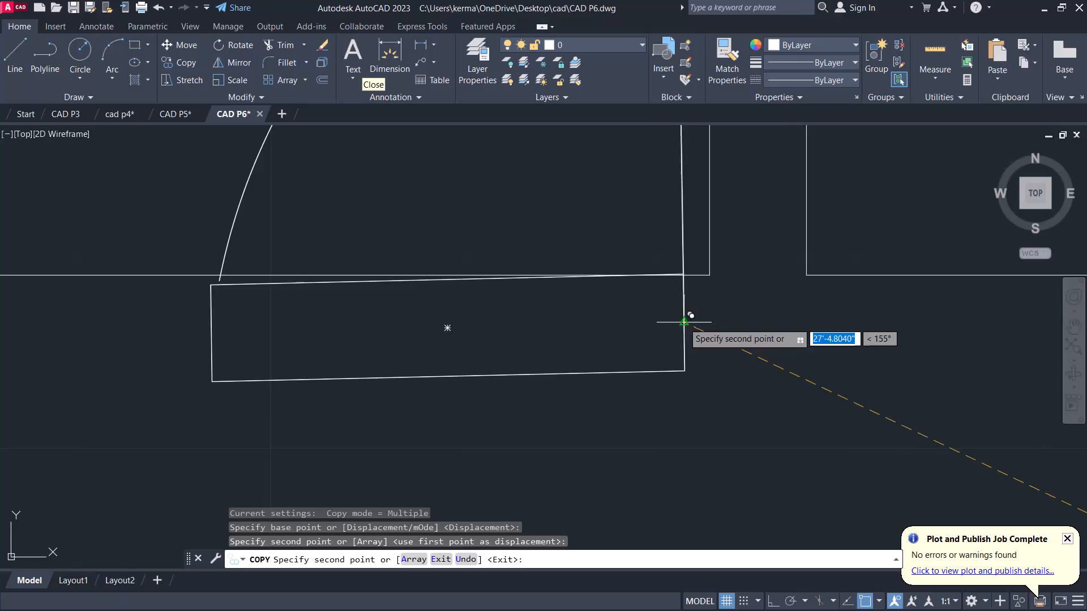
Place another door copy at the east toilet's southeast corner, against the northeast bedroom's west wall line, and end the copying.
scroll(631, 346, "down", 3)
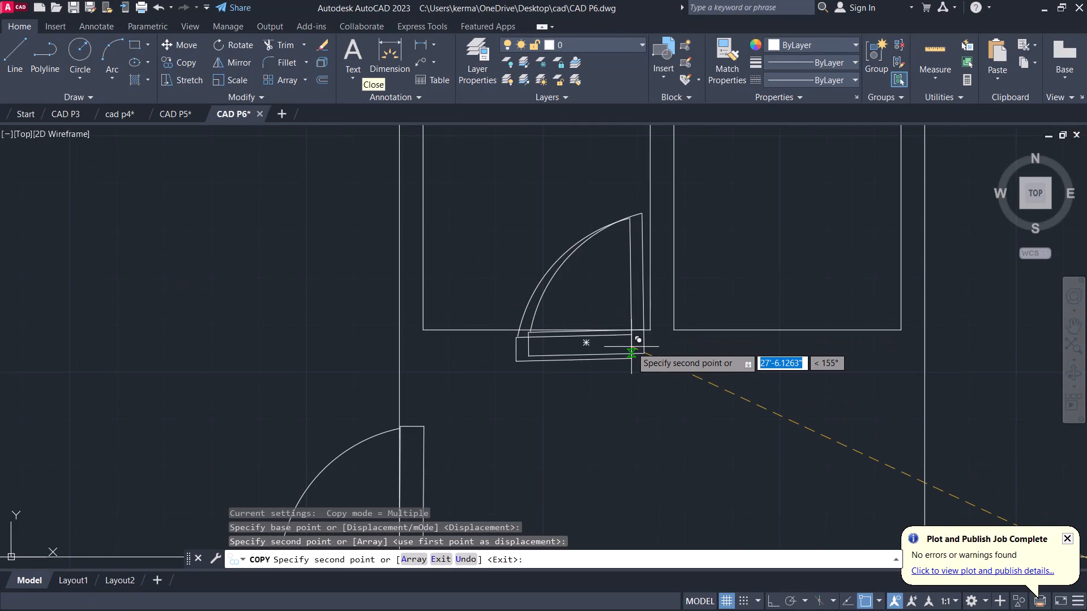
scroll(633, 347, "down", 3)
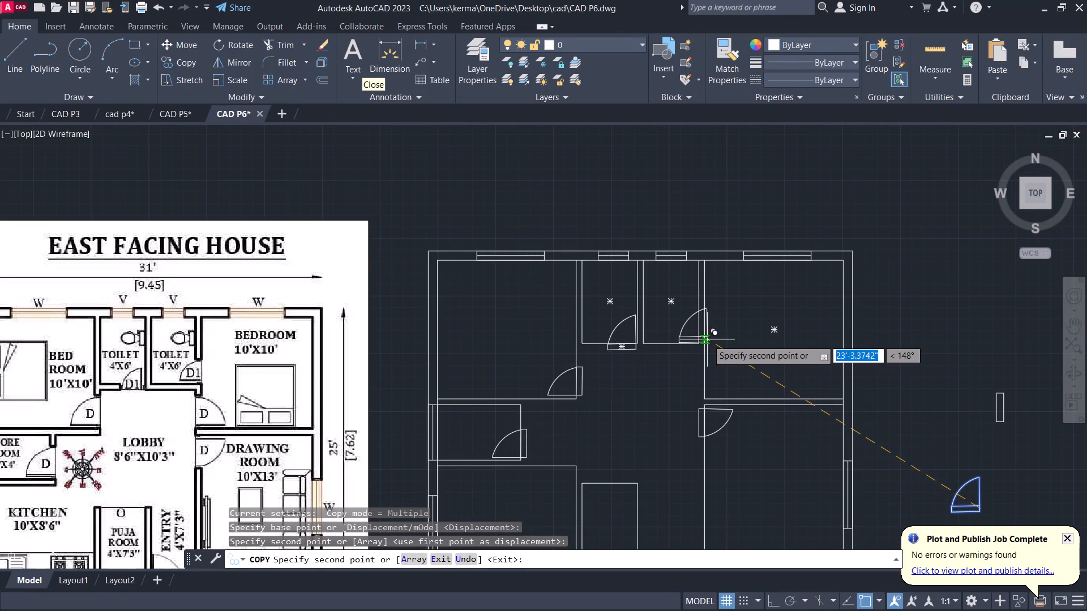
scroll(708, 335, "up", 5)
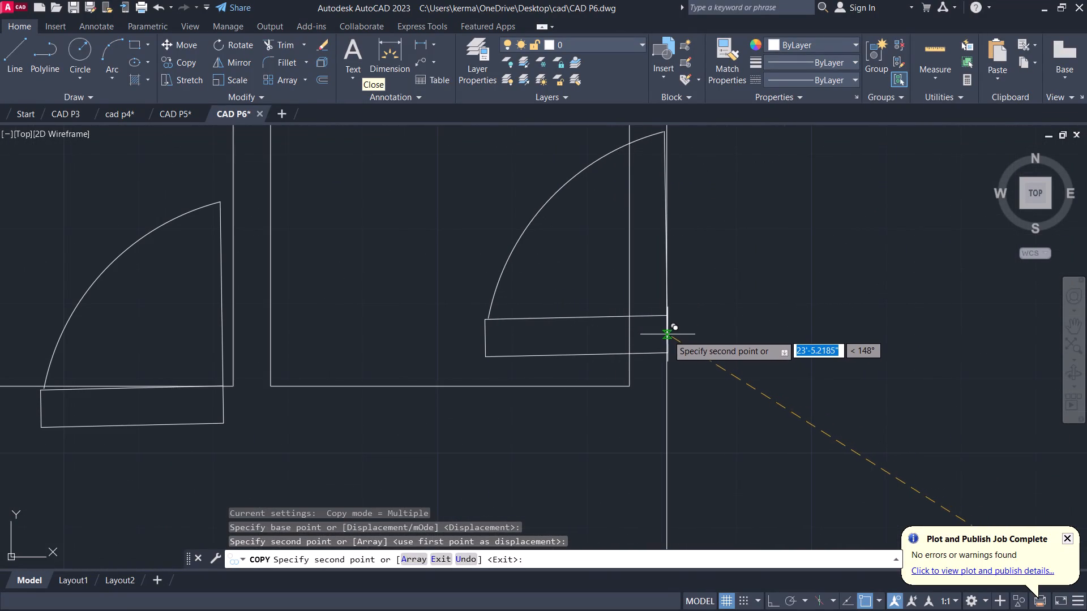
scroll(662, 354, "down", 4)
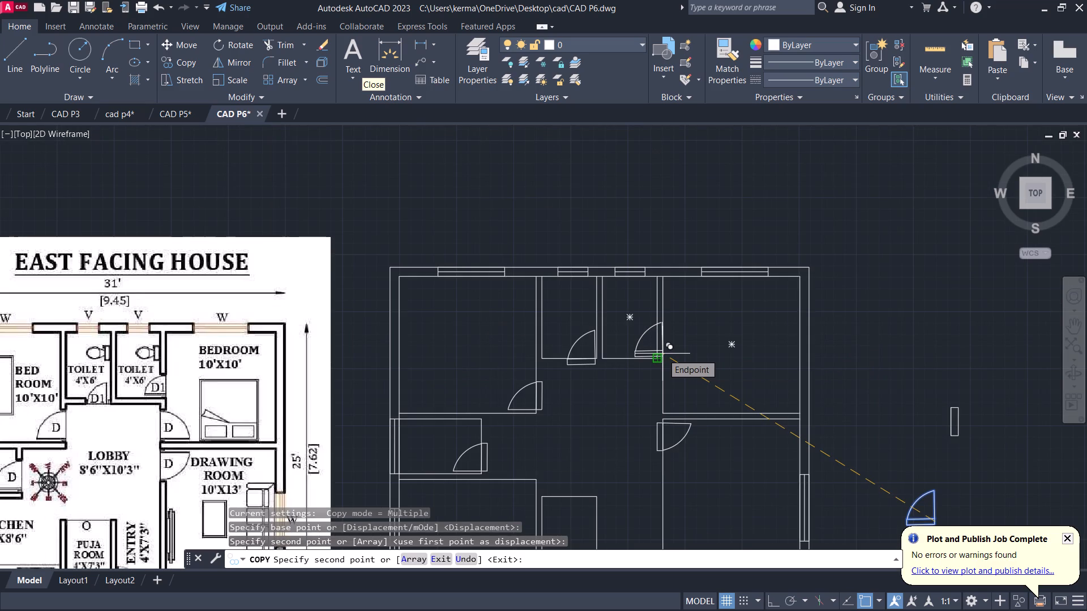
scroll(662, 354, "up", 5)
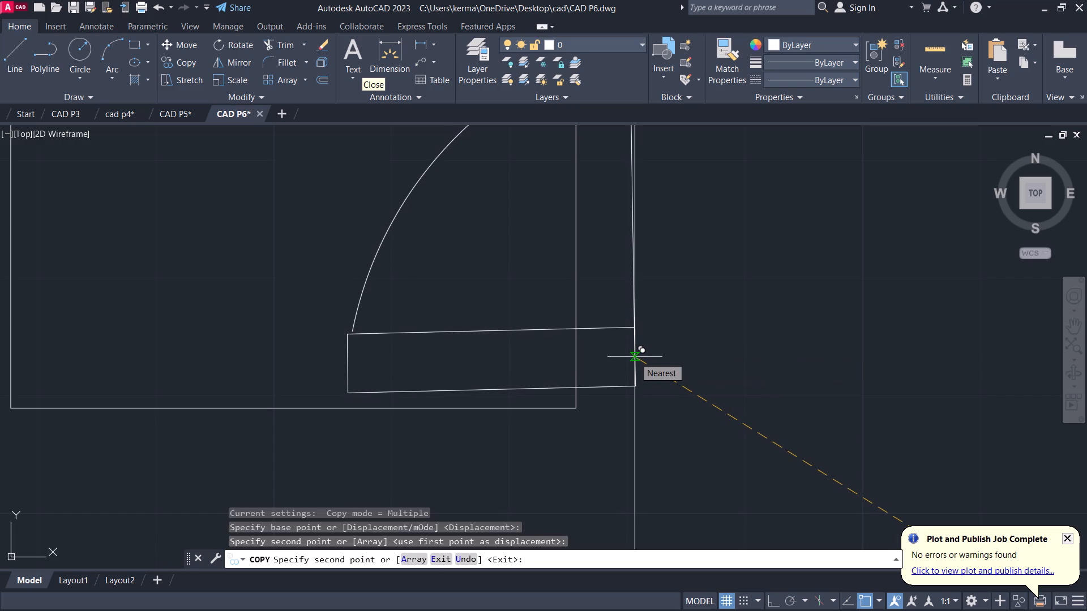
left_click(635, 357)
scroll(635, 358, "down", 4)
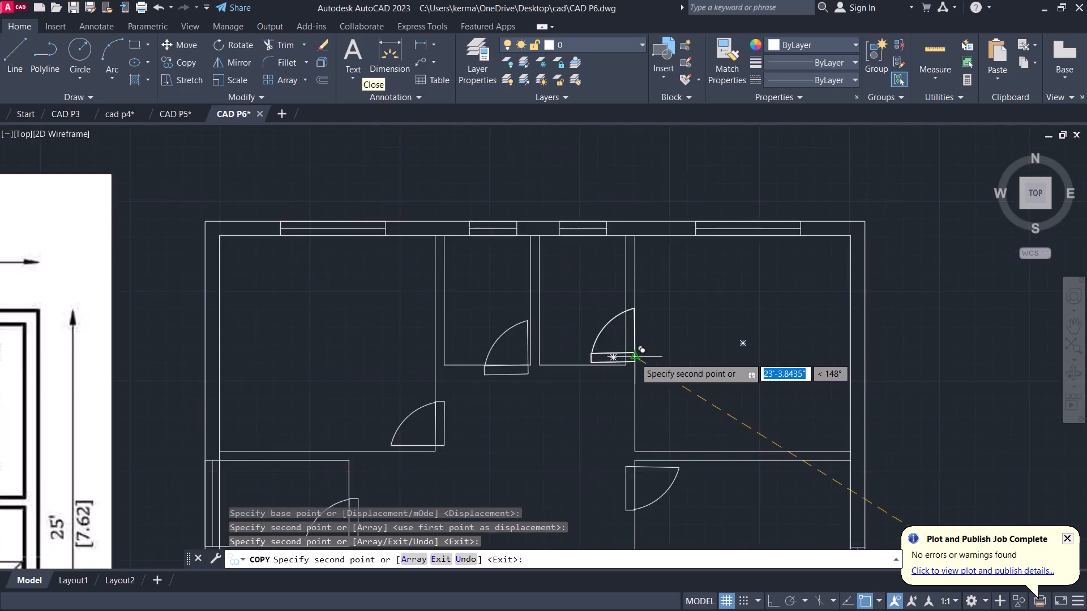
scroll(635, 358, "down", 1)
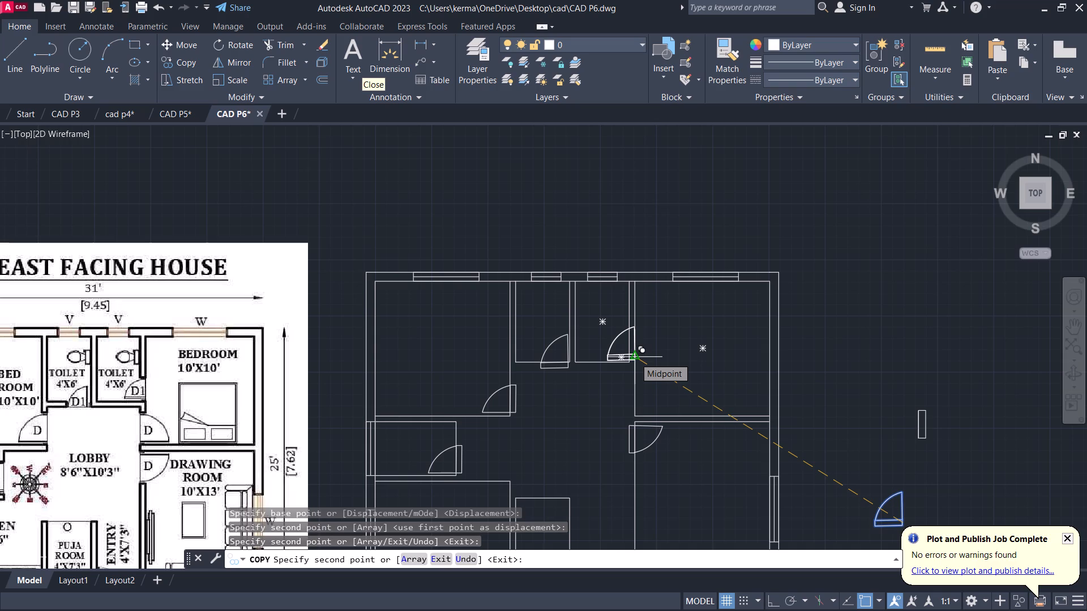
key("Escape")
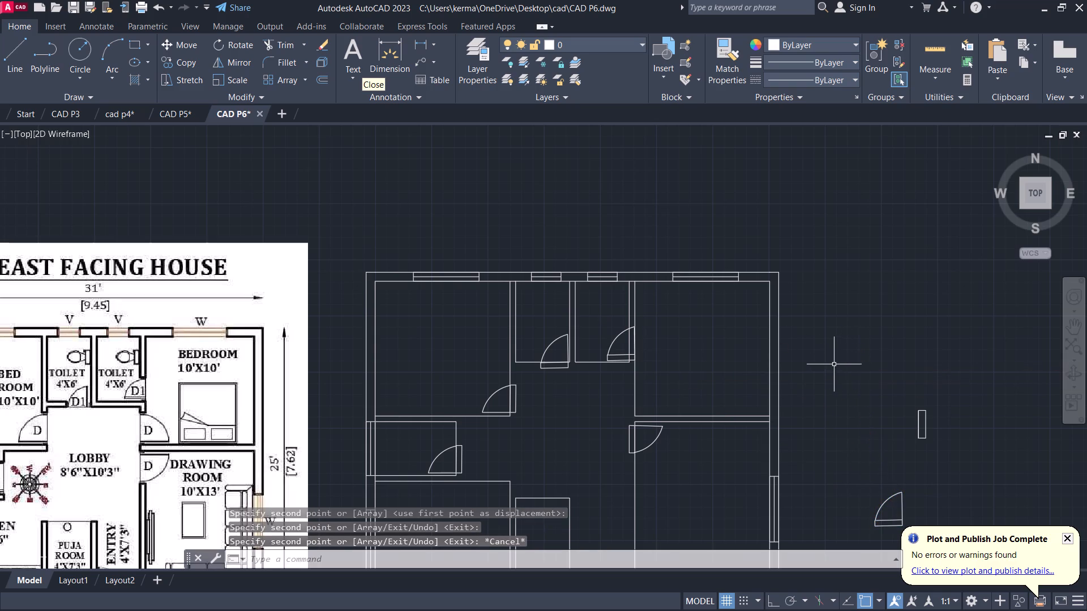
Stretch the west end of the west toilet door's leaf up so its top edge aligns with the toilet's south wall line.
scroll(607, 338, "up", 3)
scroll(309, 403, "up", 2)
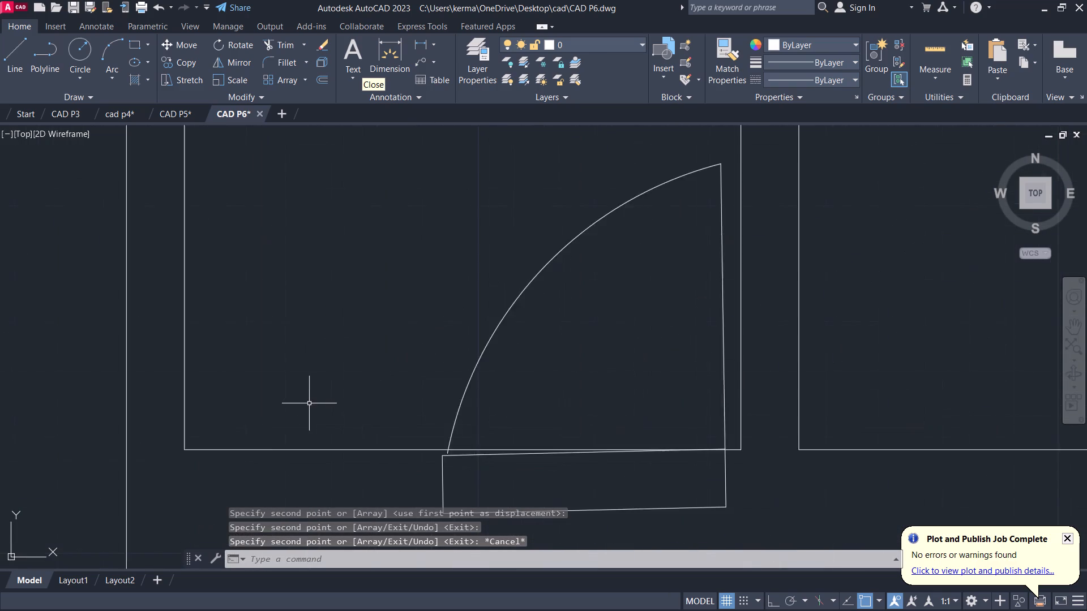
scroll(309, 403, "up", 1)
middle_click_drag(468, 413, 598, 233)
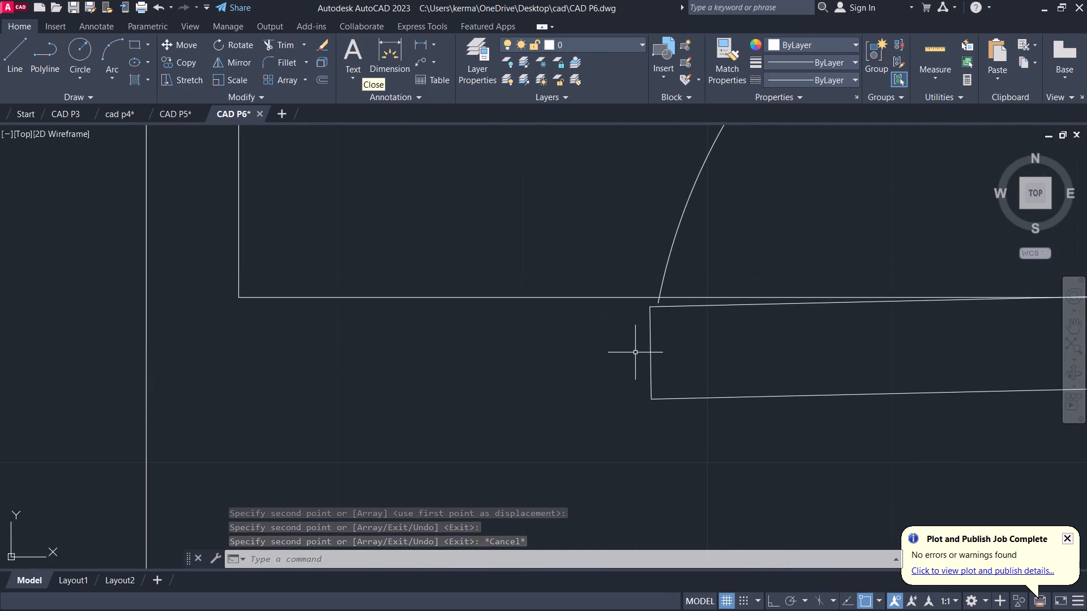
left_click(651, 351)
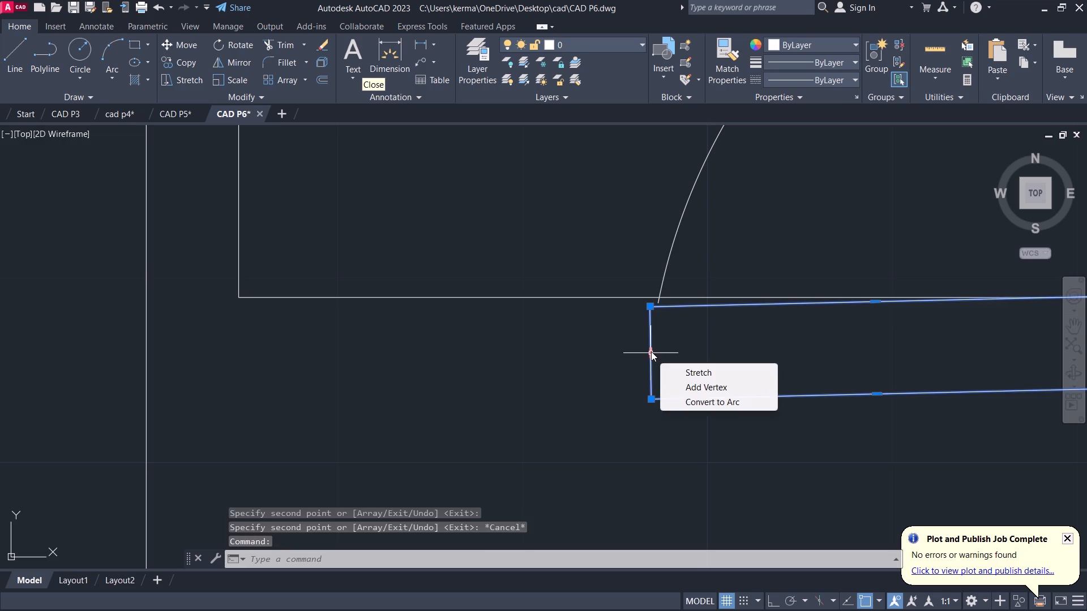
left_click(651, 351)
left_click(645, 344)
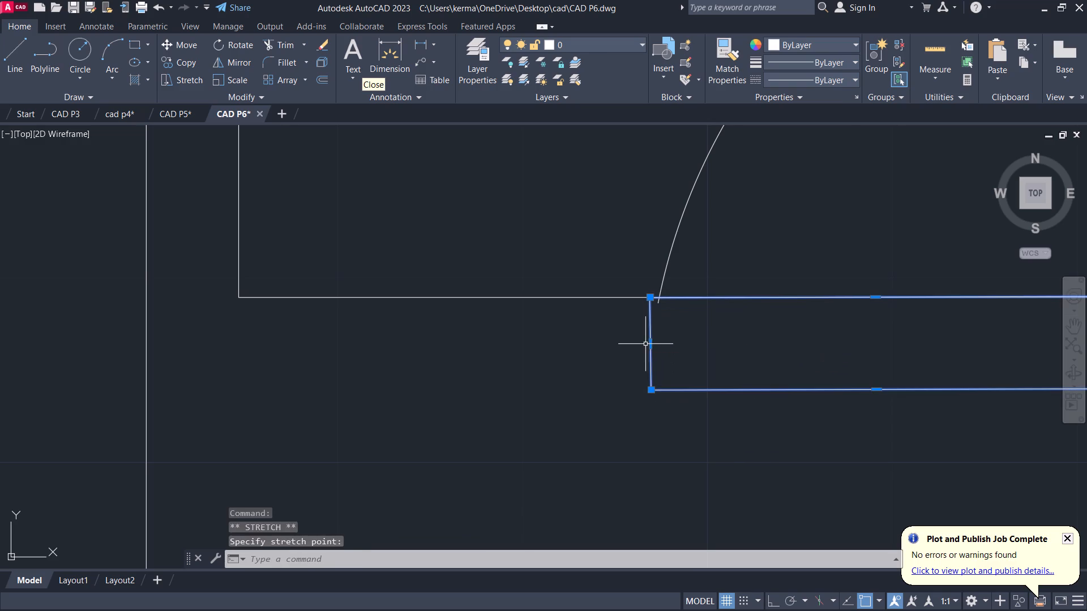
key("Escape")
Stretch the lower end of the west toilet door's arc to the leaf's northwest corner.
left_click(661, 287)
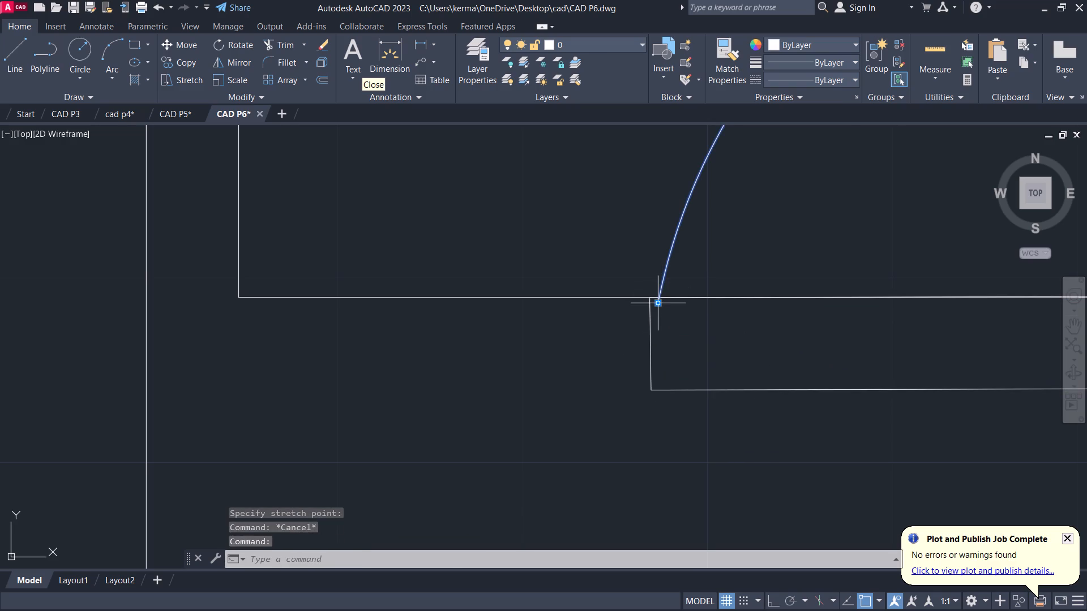
left_click(657, 307)
left_click(648, 298)
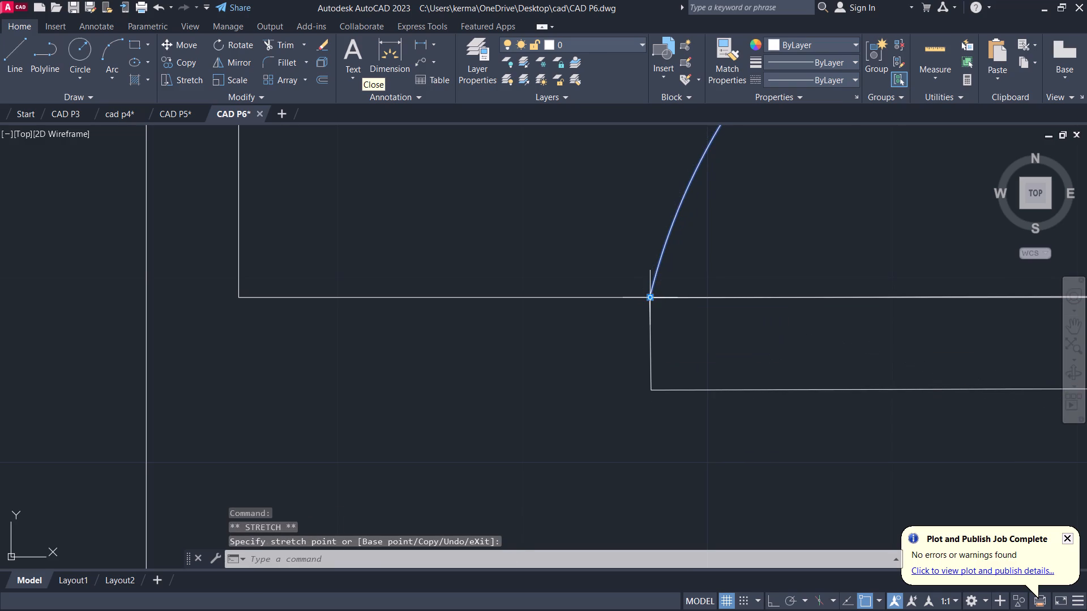
key("Escape")
Stretch the west end of the east toilet door's leaf up by about 0.22 inch to start levelling it.
scroll(712, 325, "down", 3)
middle_click_drag(733, 329, 477, 378)
scroll(733, 329, "up", 1)
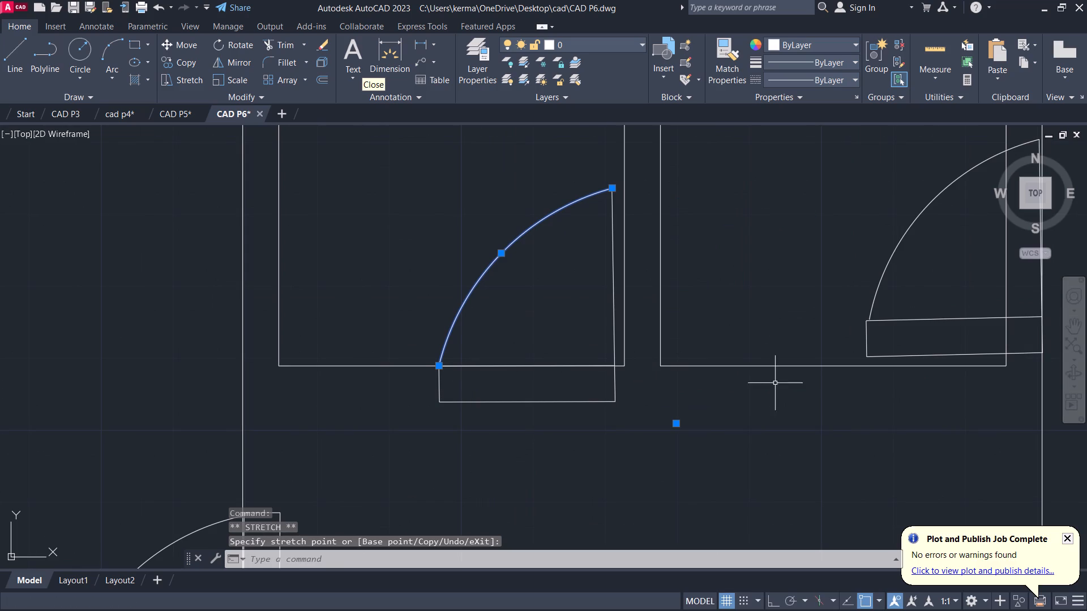
middle_click_drag(815, 397, 570, 406)
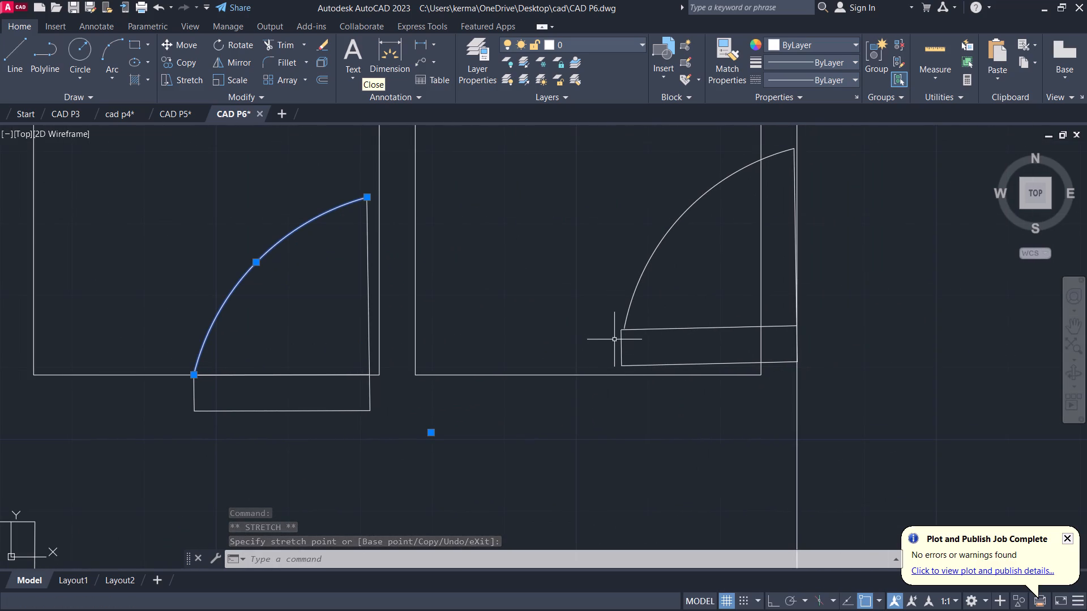
left_click(621, 346)
left_click(621, 346)
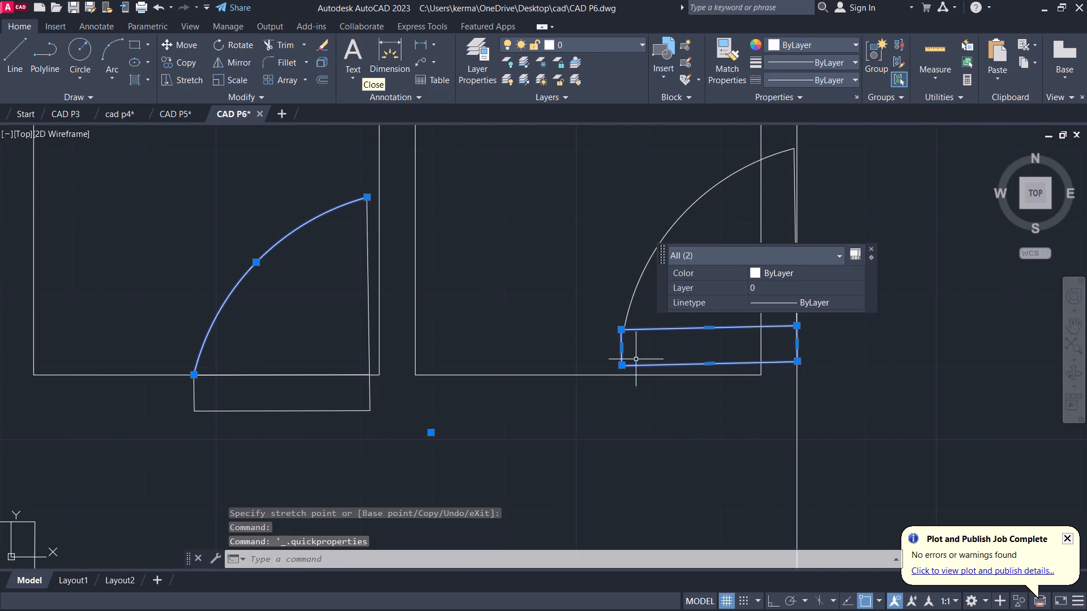
key("Escape")
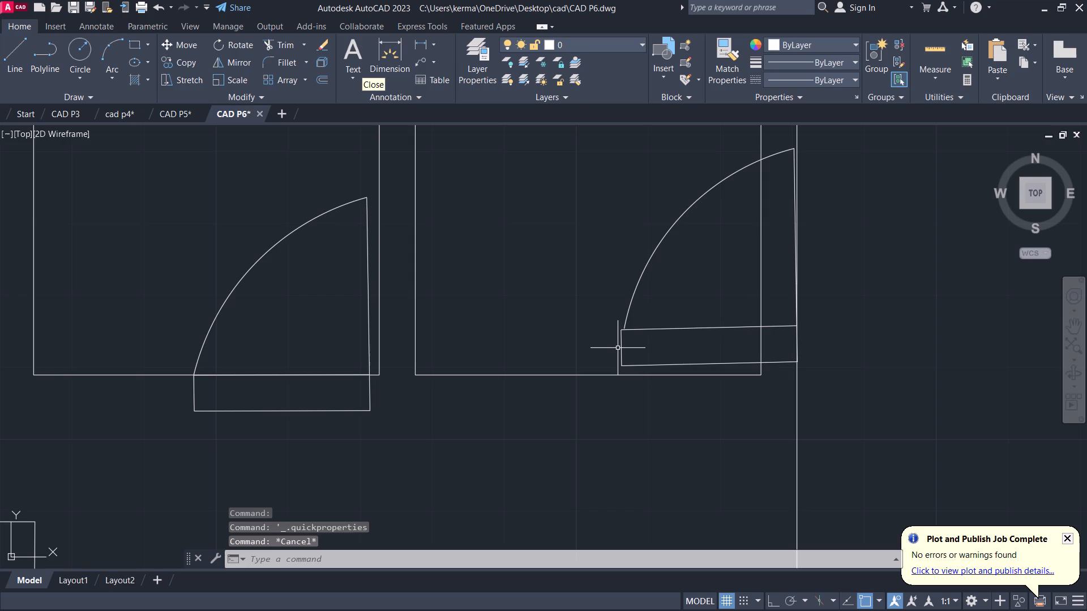
left_click(620, 347)
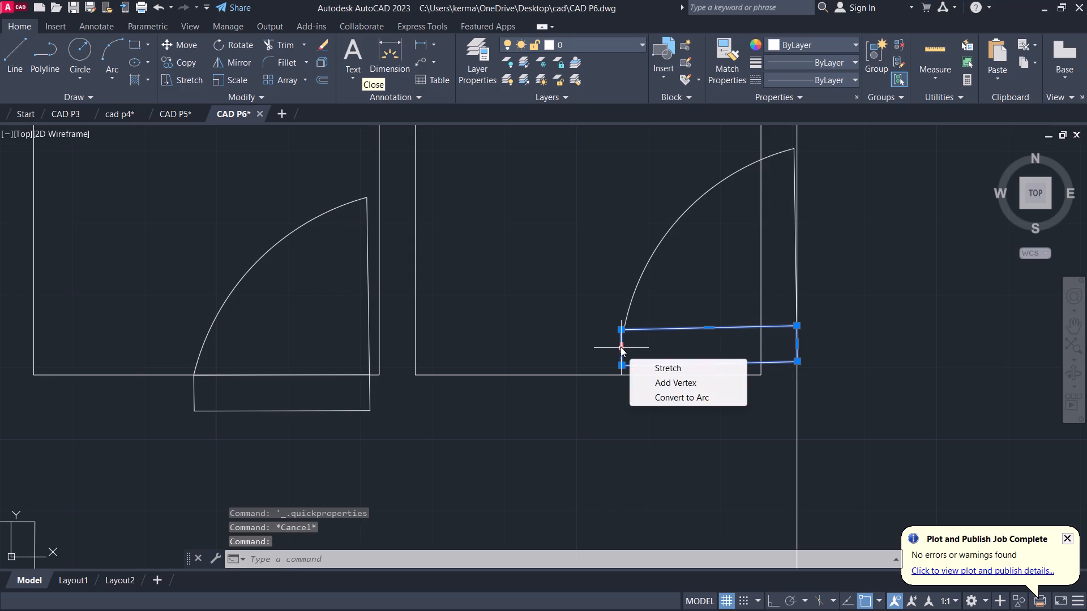
left_click(620, 347)
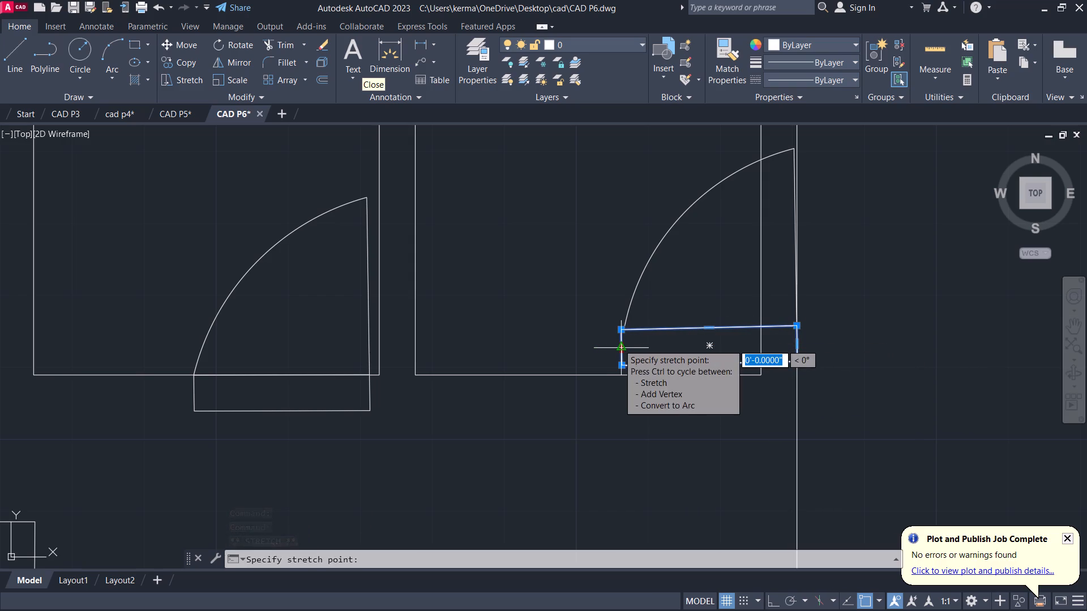
scroll(618, 343, "up", 3)
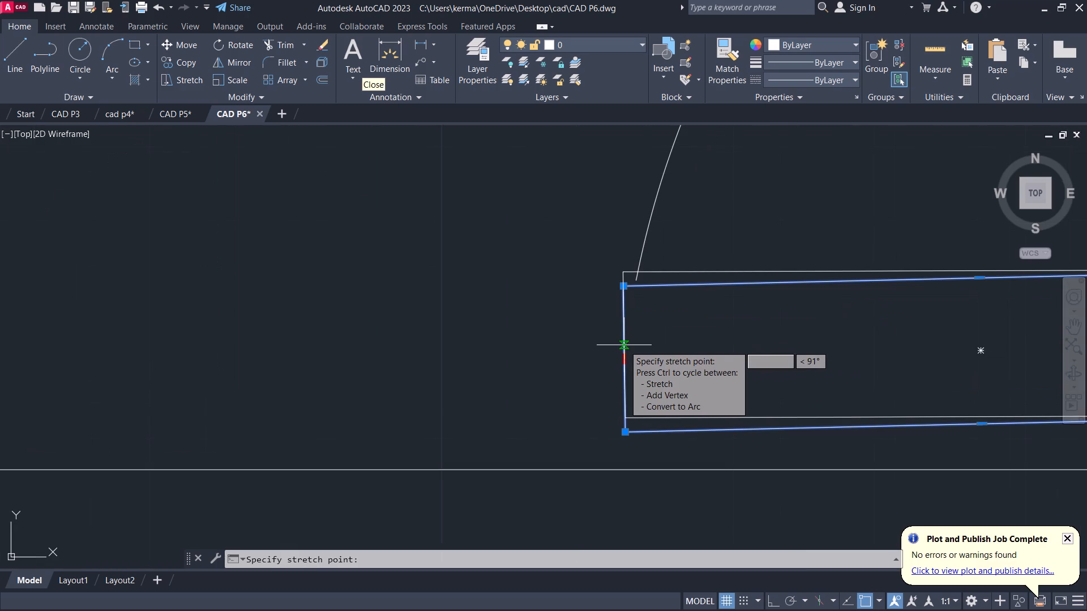
scroll(624, 353, "up", 1)
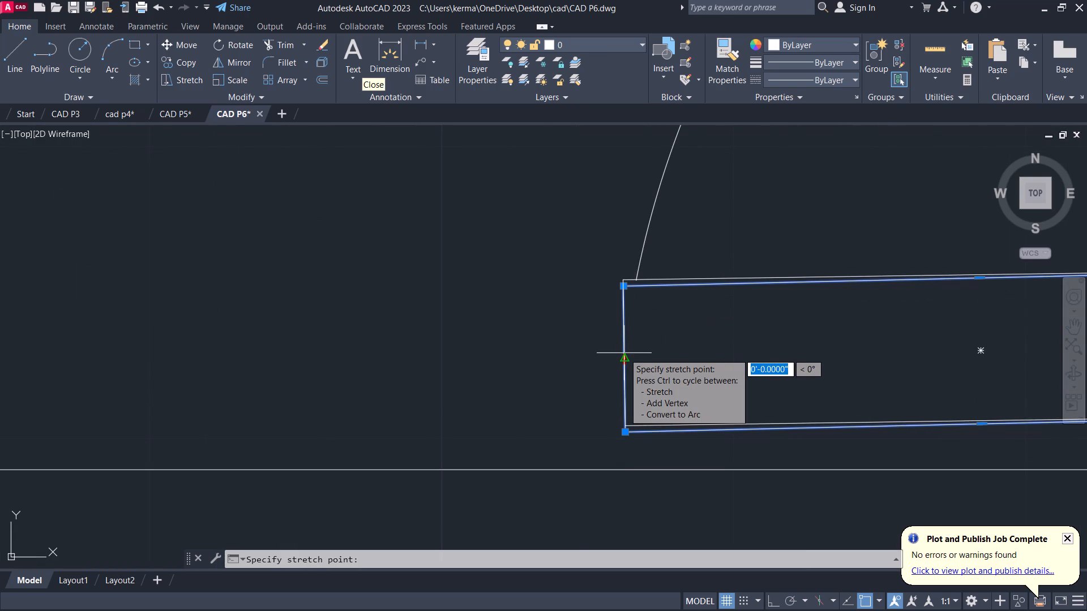
scroll(624, 353, "up", 2)
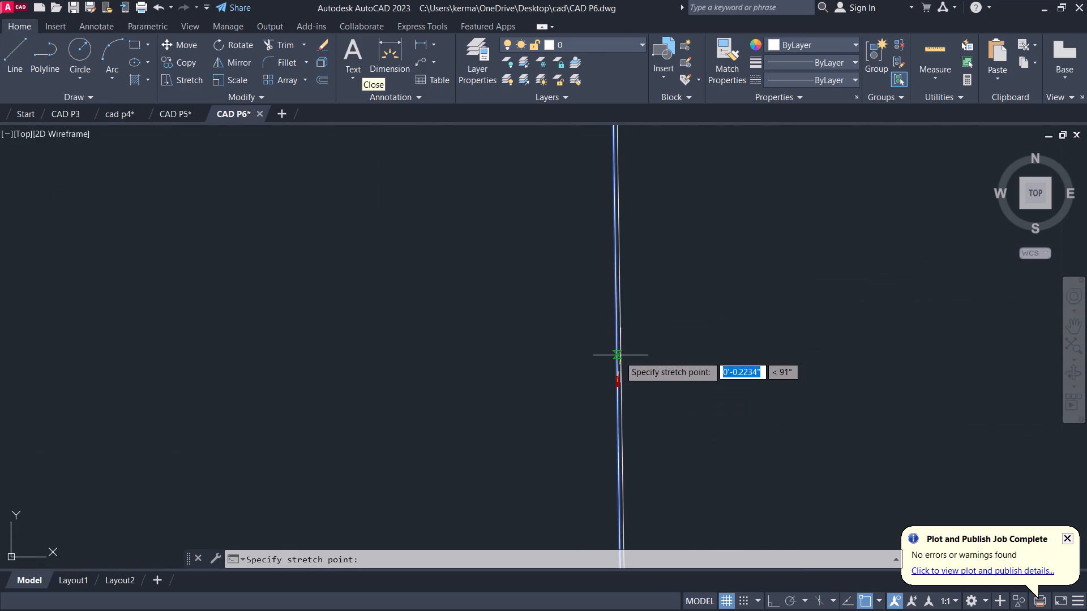
left_click(618, 356)
scroll(664, 344, "down", 4)
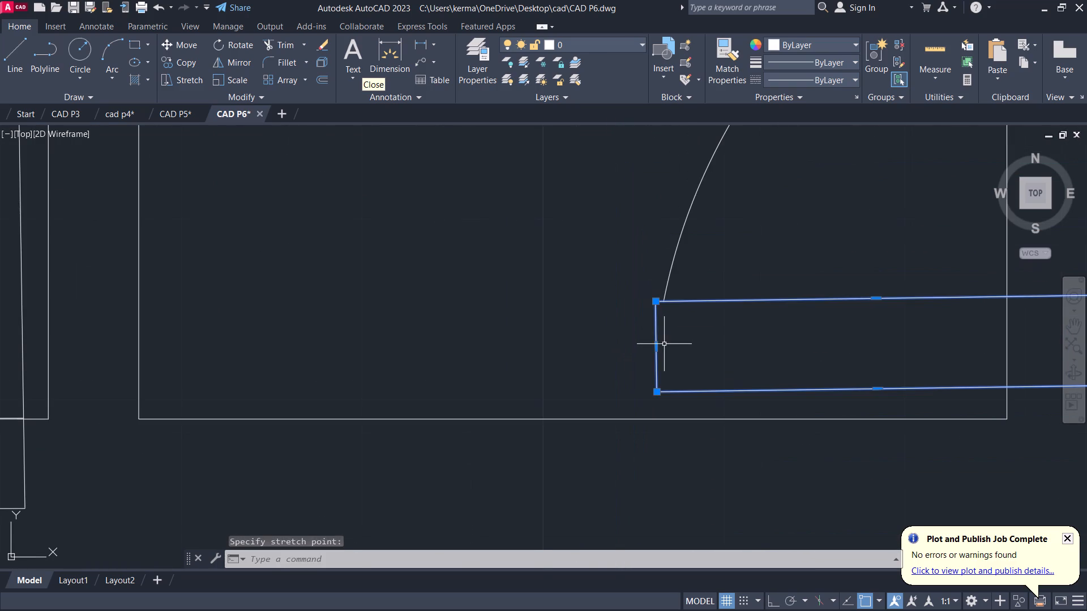
Stretch the west end of the east toilet door's leaf up again by about 0.57 inch.
scroll(665, 344, "down", 2)
scroll(665, 344, "up", 3)
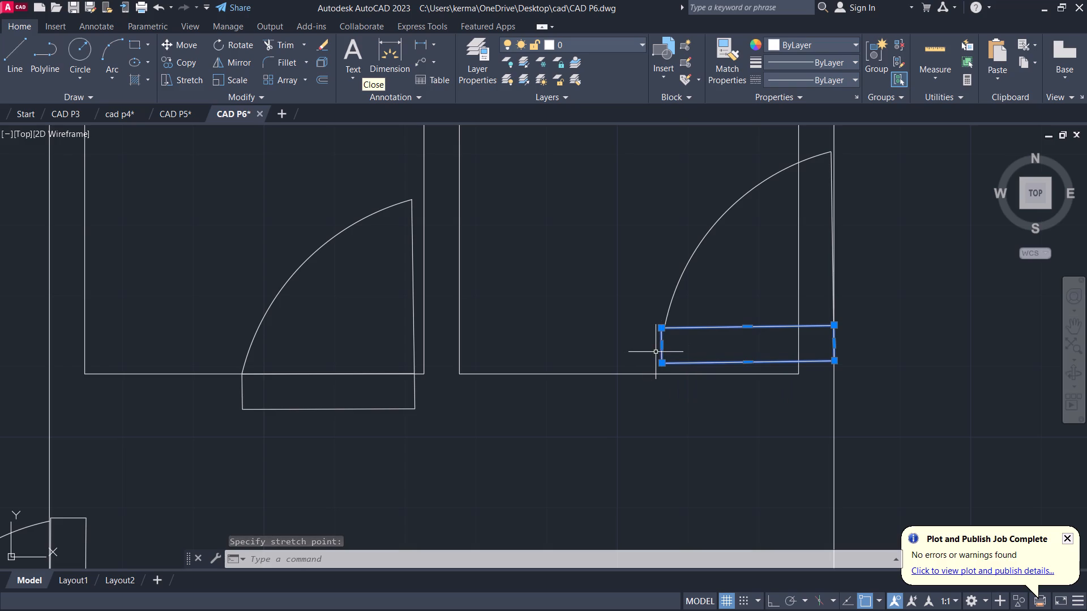
left_click(662, 347)
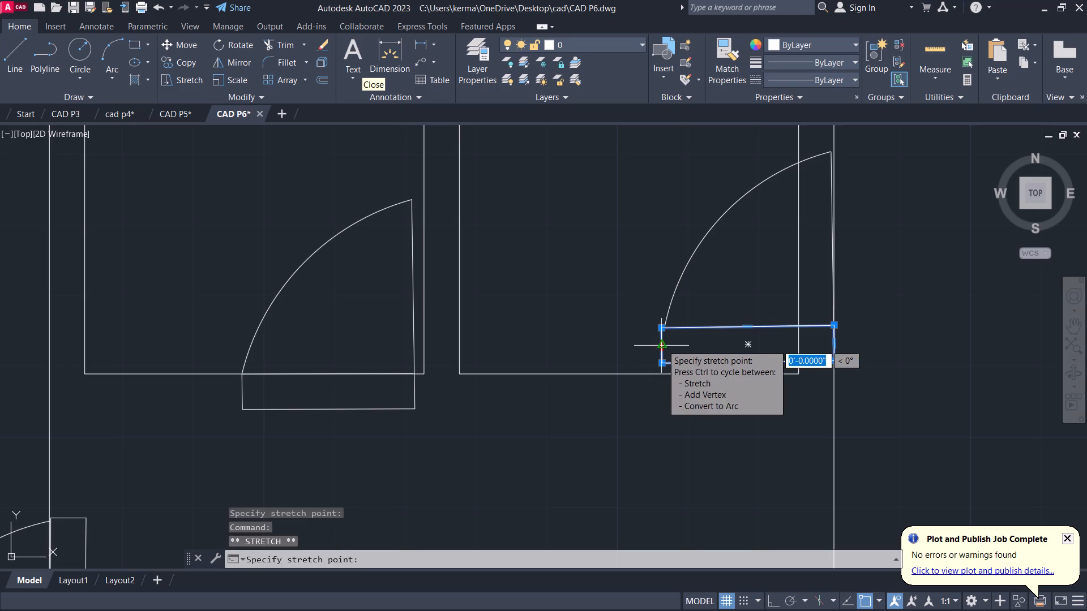
scroll(661, 339, "up", 1)
scroll(661, 339, "down", 1)
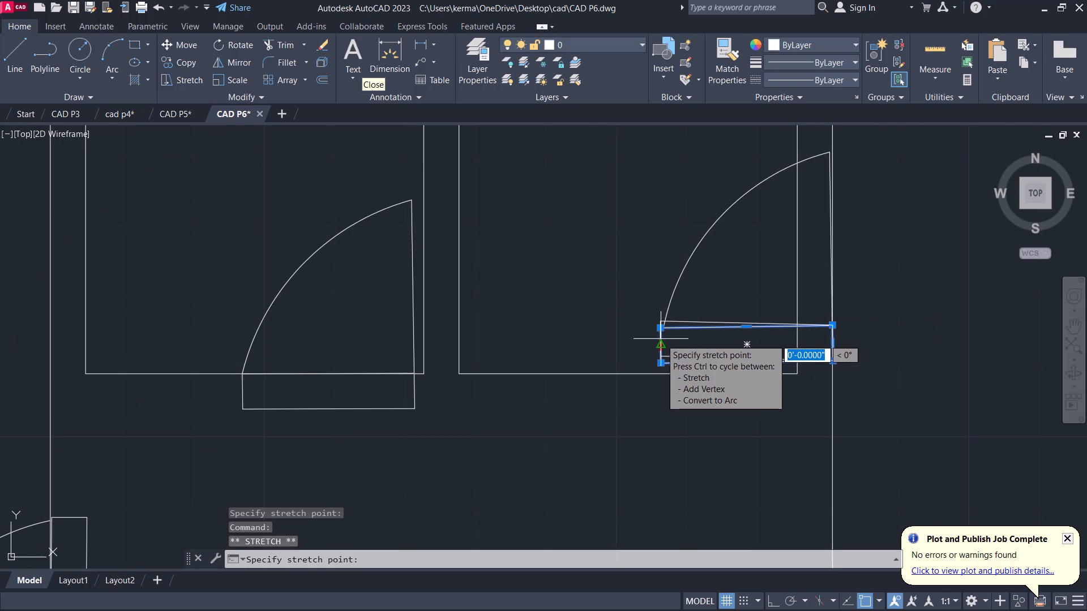
scroll(661, 339, "up", 3)
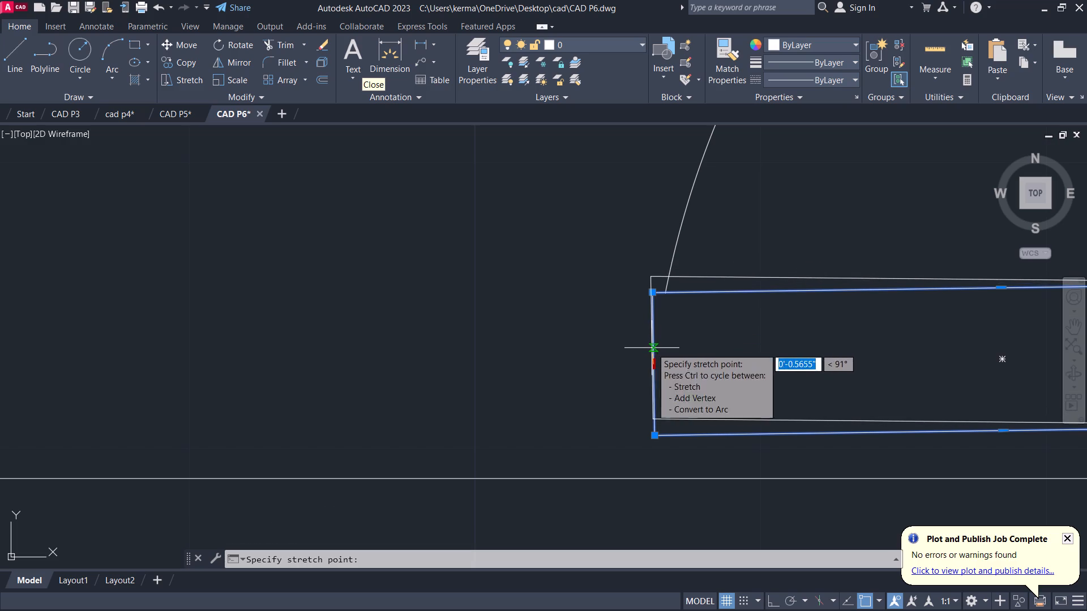
left_click(652, 348)
scroll(725, 343, "down", 2)
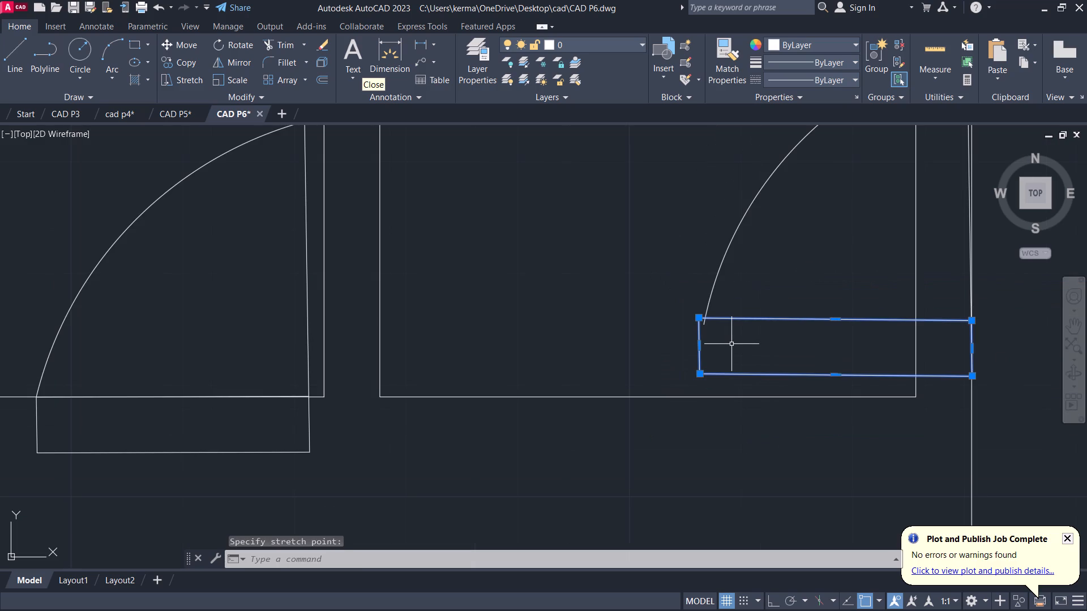
Stretch the lower end of the east toilet door's arc to the leaf's northwest corner.
left_click(707, 308)
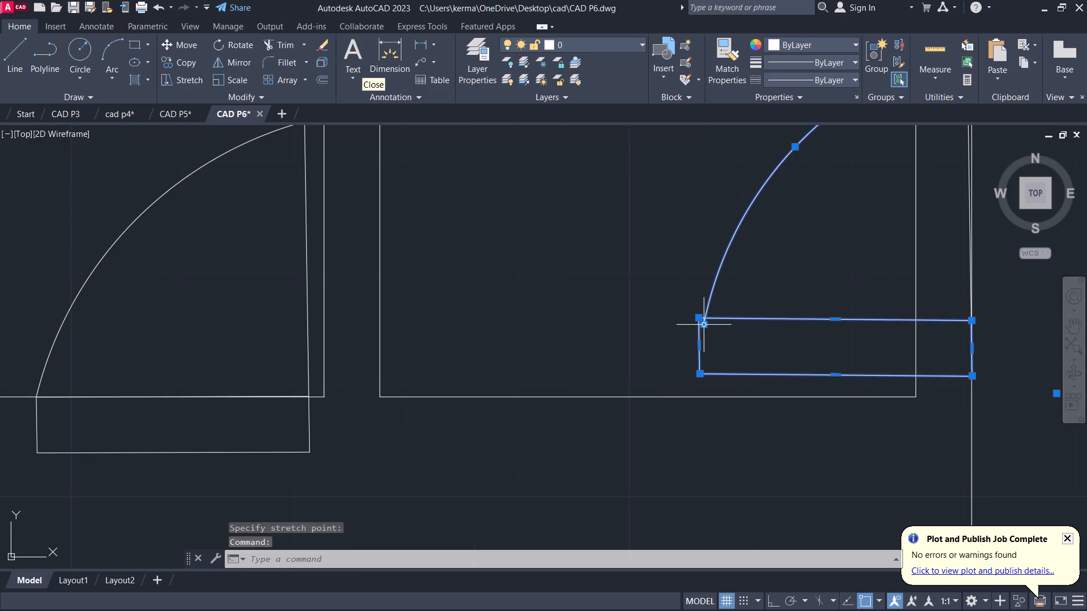
left_click(702, 325)
left_click(698, 319)
key("Escape")
Rotate the spare door symbol east of the plan about its leaf's southeast corner so the leaf stands upright with the arc to the east.
scroll(708, 343, "down", 2)
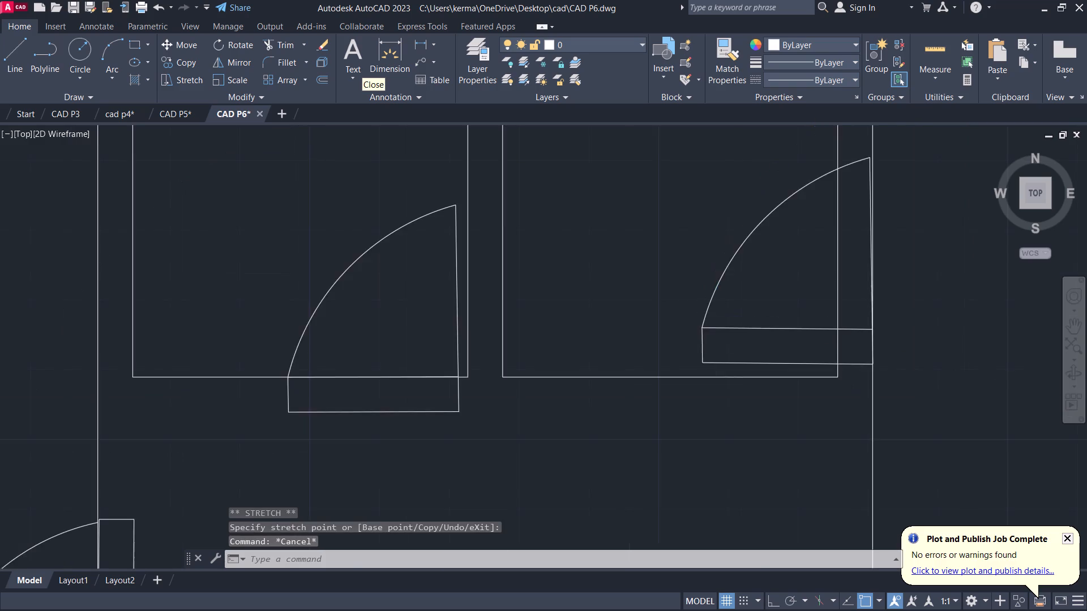
scroll(711, 348, "down", 2)
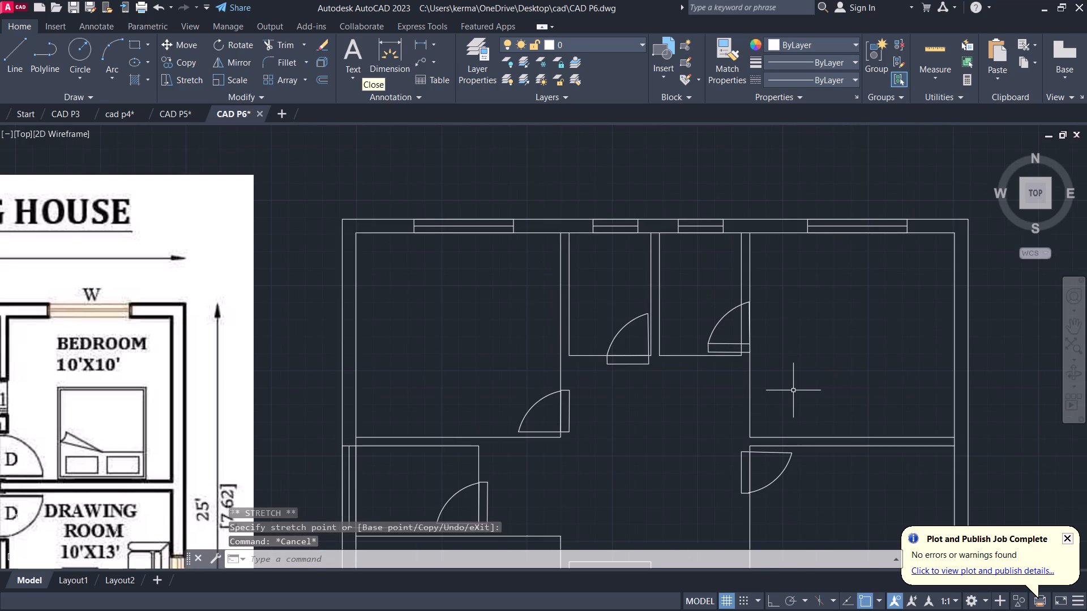
scroll(794, 390, "down", 1)
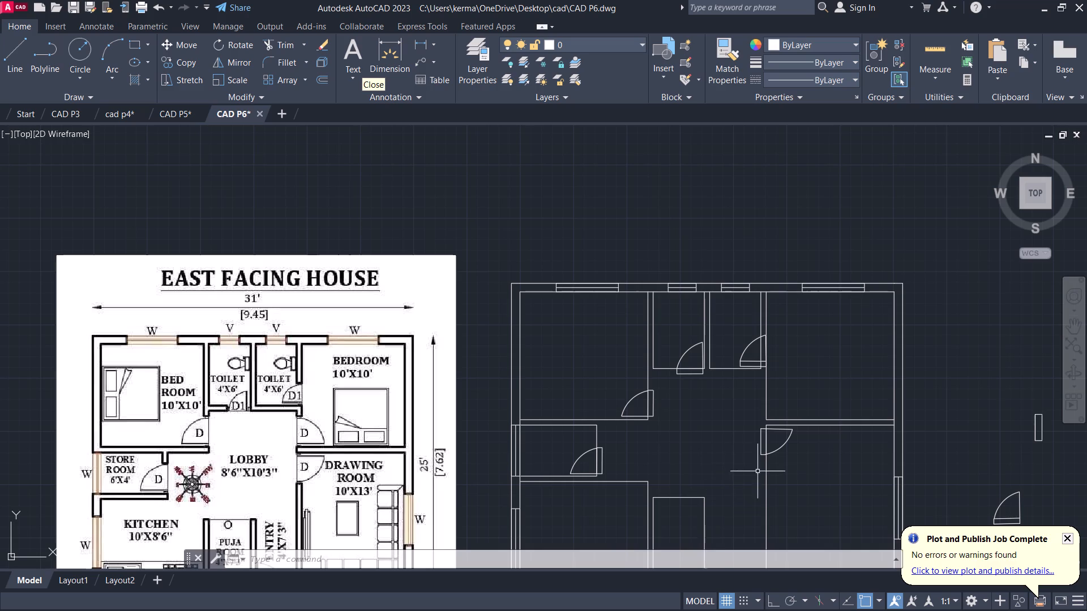
middle_click_drag(786, 477, 767, 401)
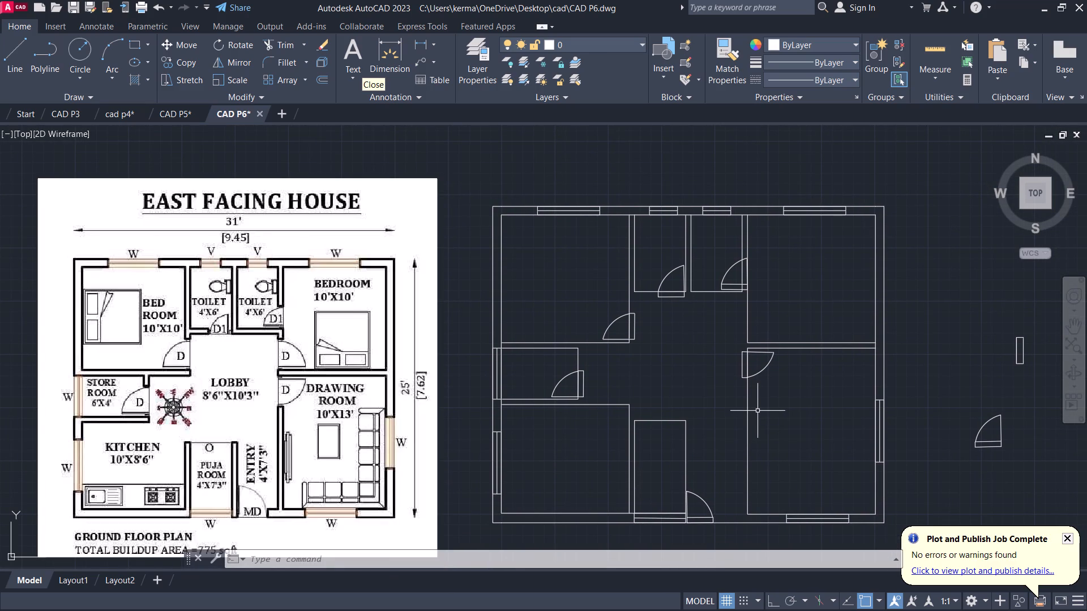
left_click(1031, 474)
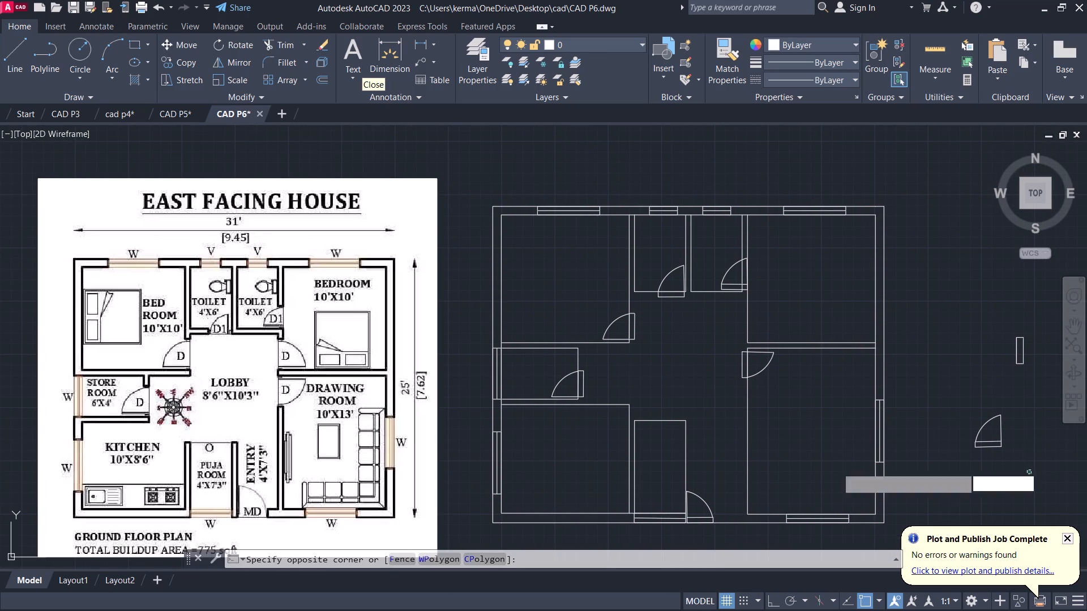
left_click(955, 395)
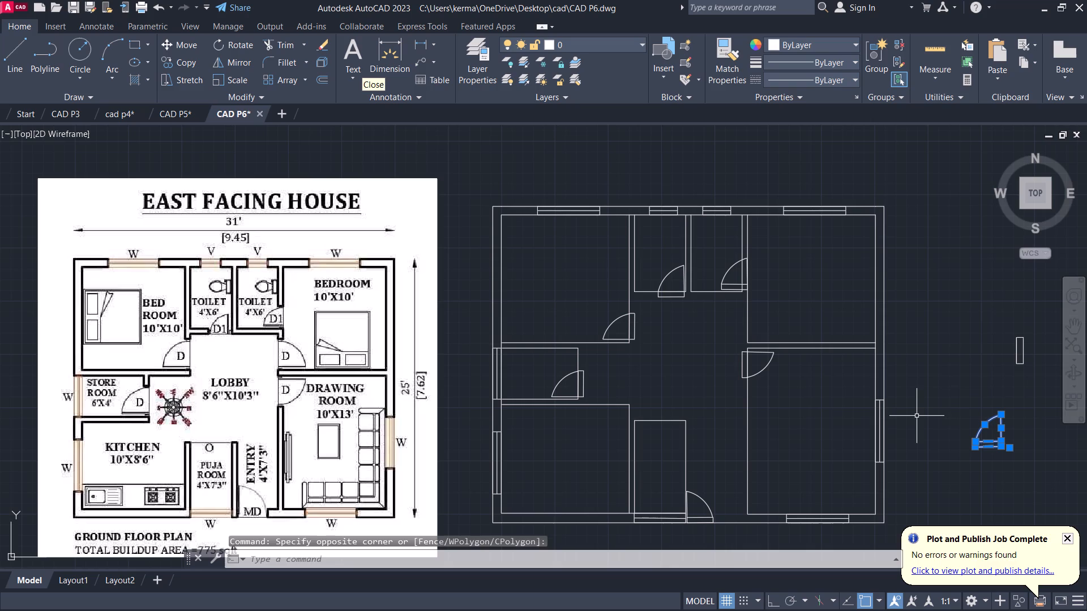
key("r")
key("o")
key("Return")
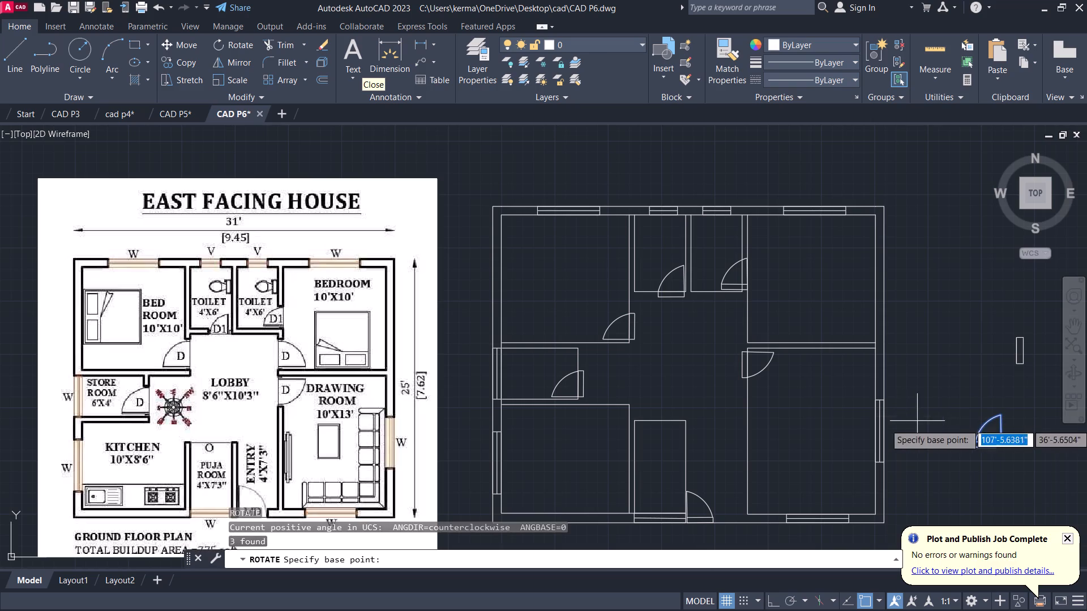
left_click(1000, 448)
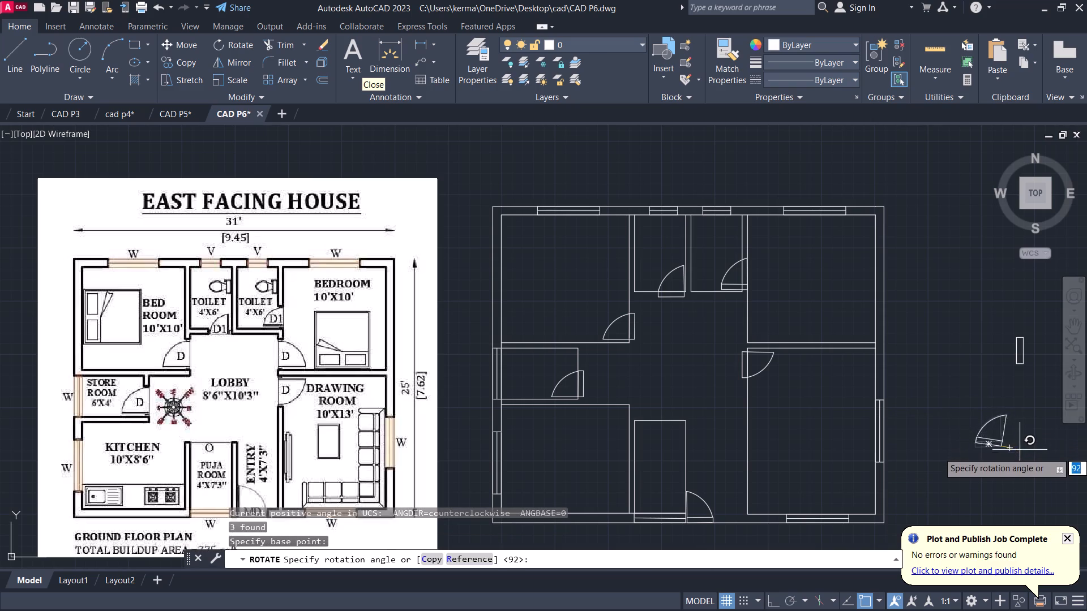
scroll(1003, 471, "up", 3)
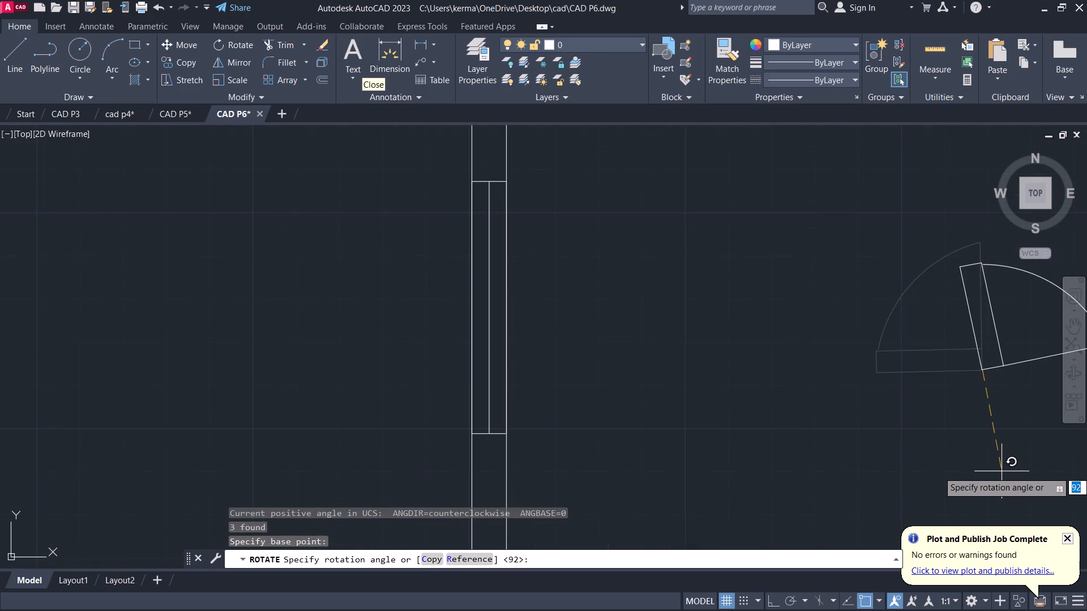
scroll(997, 471, "up", 1)
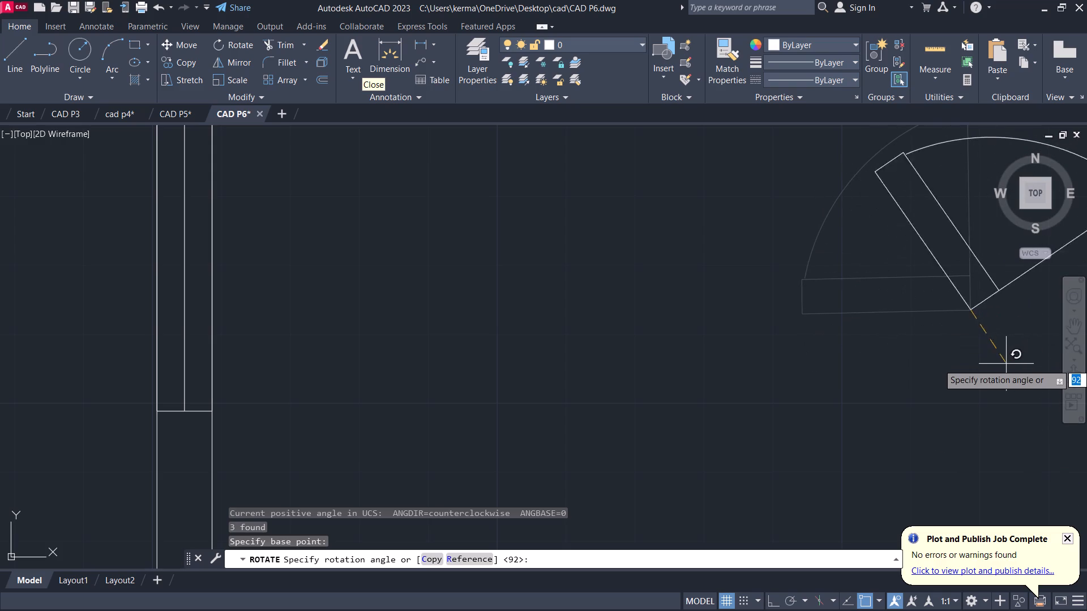
left_click(969, 365)
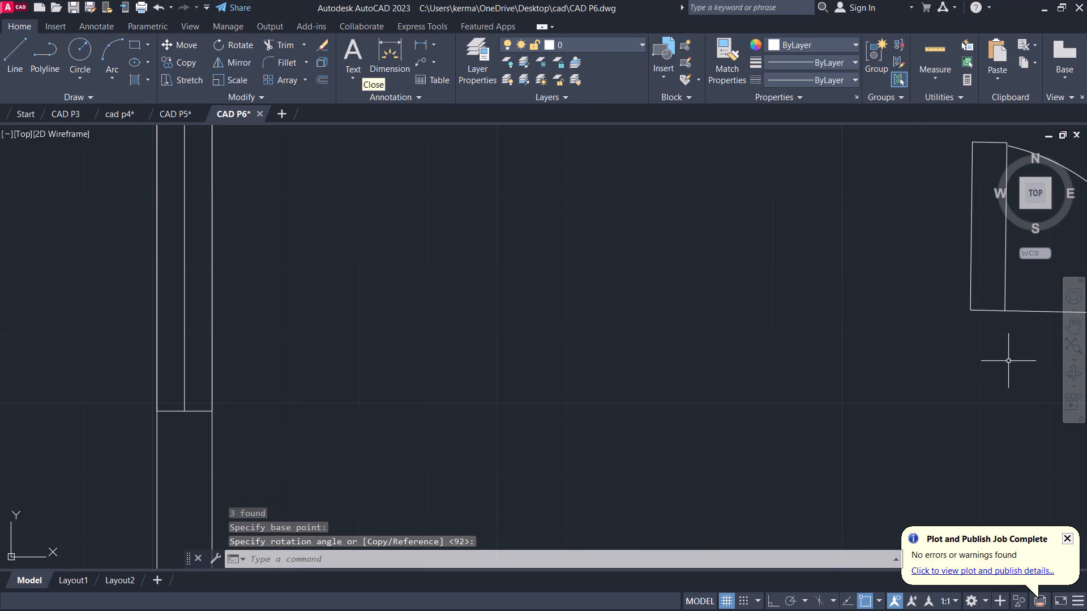
Move the rotated door by its leaf's southeast corner onto the northeast bedroom's west wall line, just above the room's southwest corner.
scroll(1007, 361, "down", 3)
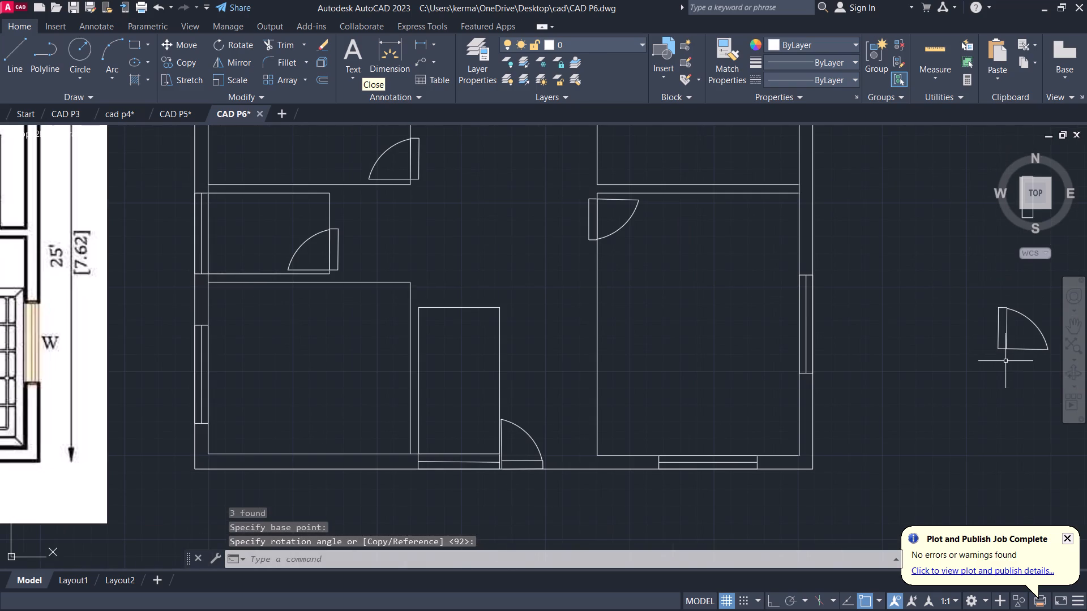
left_click(1053, 377)
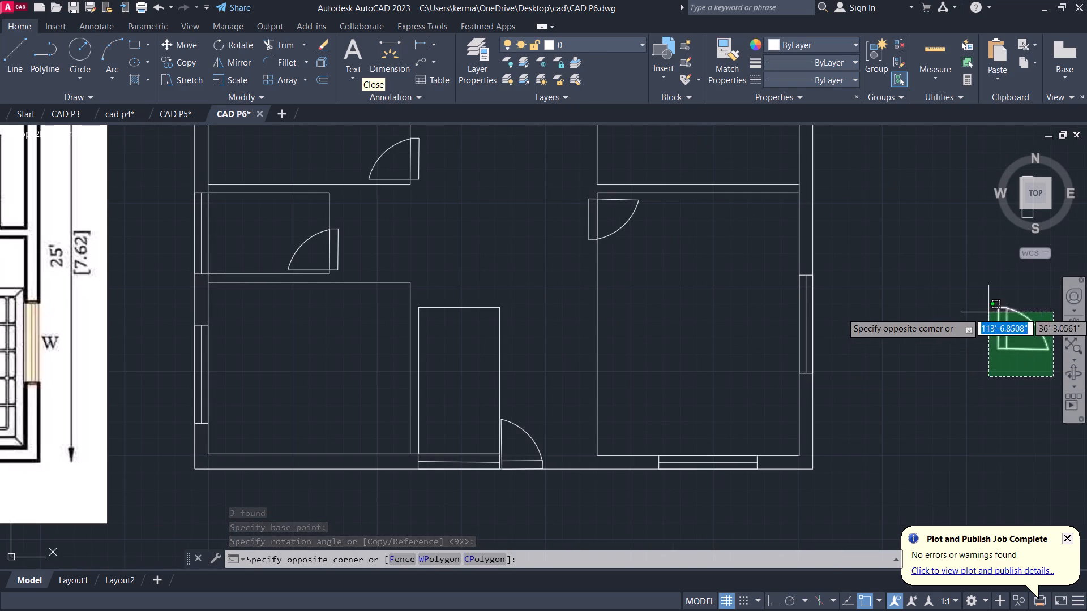
left_click(988, 312)
key("m")
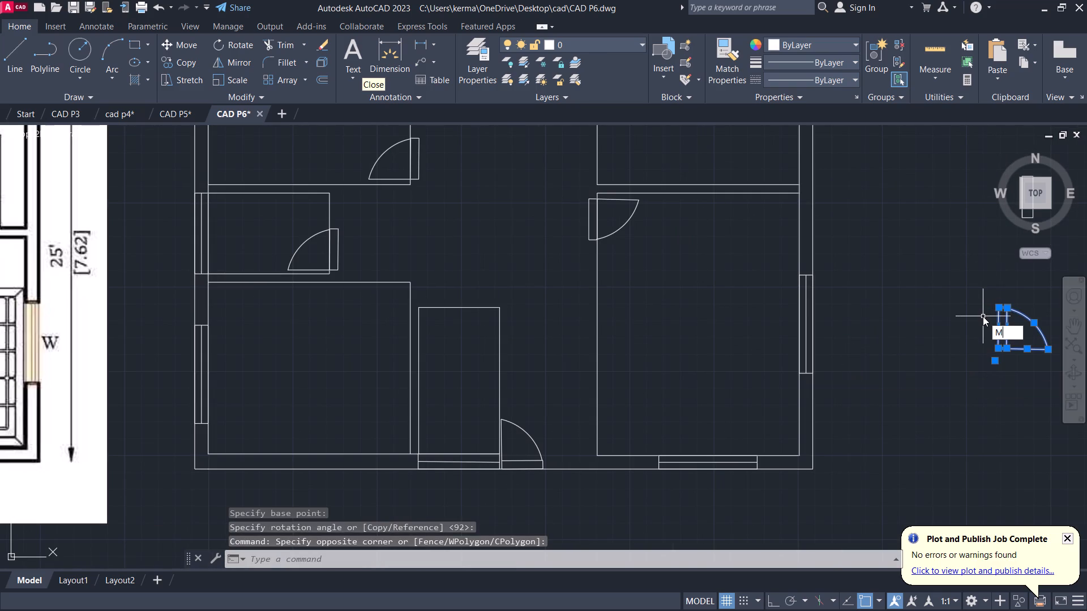
key("Return")
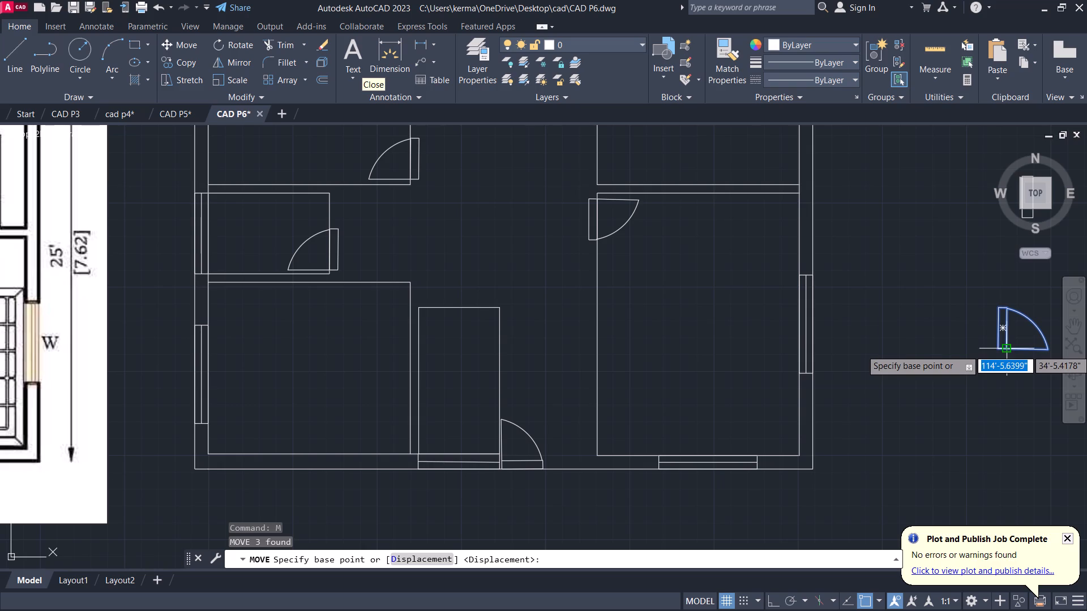
left_click(1009, 350)
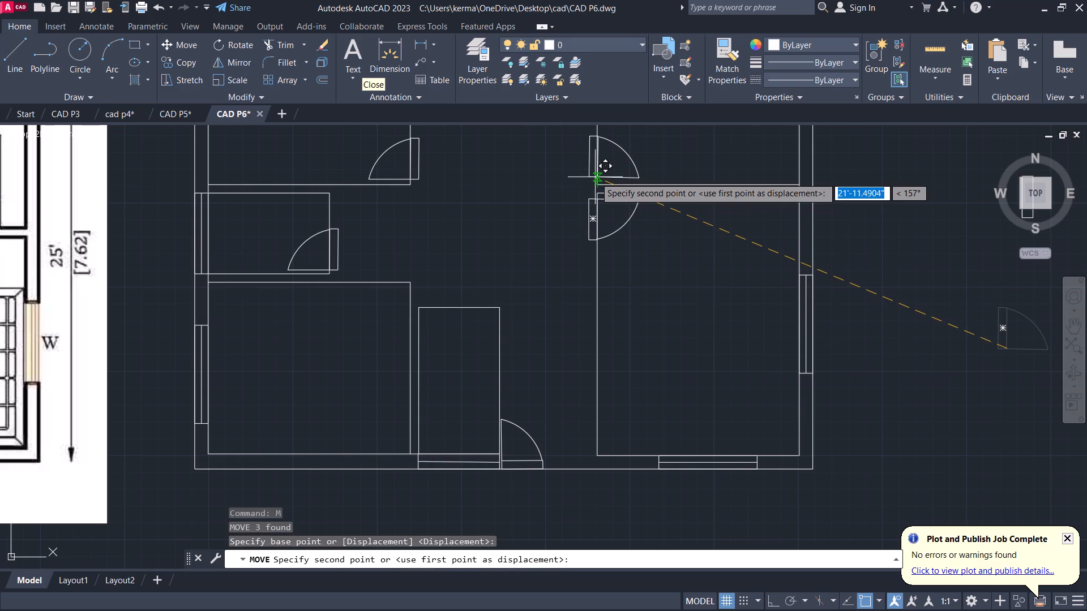
scroll(595, 177, "up", 3)
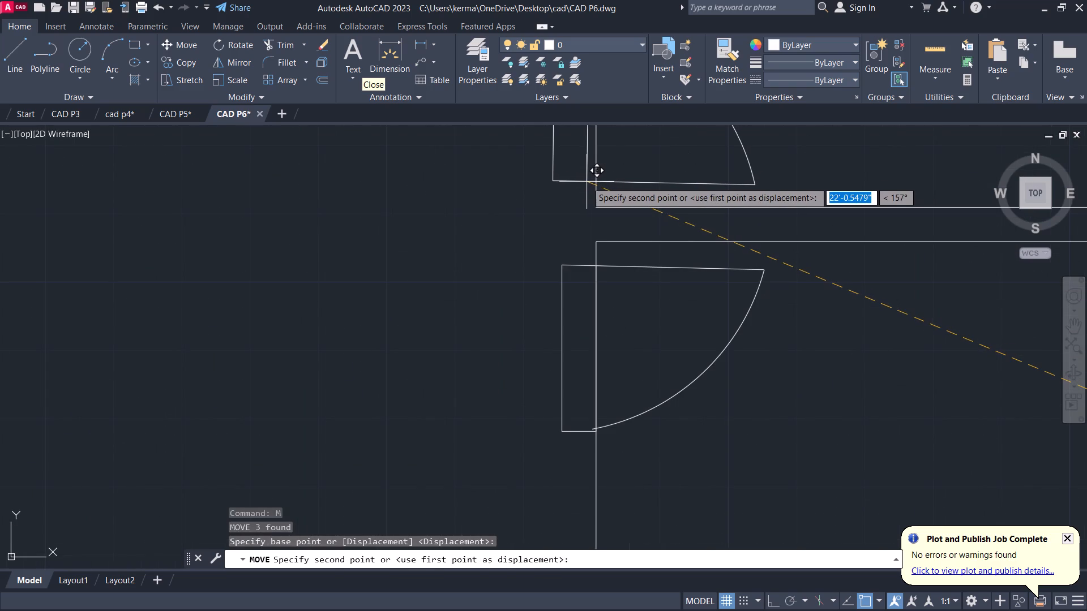
scroll(588, 182, "up", 1)
middle_click_drag(589, 186, 549, 372)
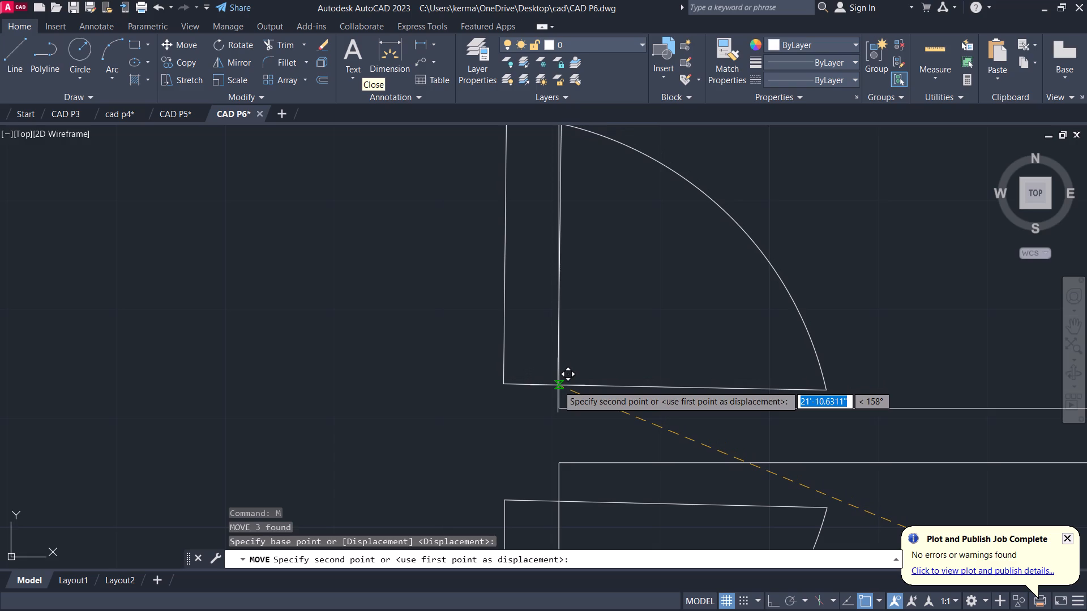
left_click(559, 385)
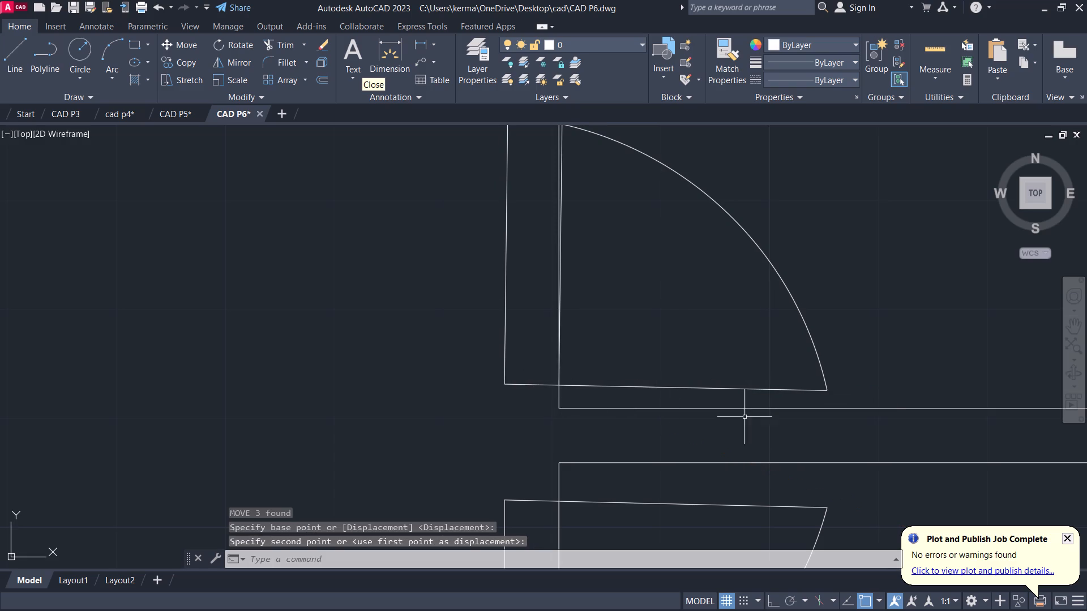
Stretch the east end of the northeast bedroom door's bottom line slightly north to level it, about 2'-0.5" long.
left_click(815, 391)
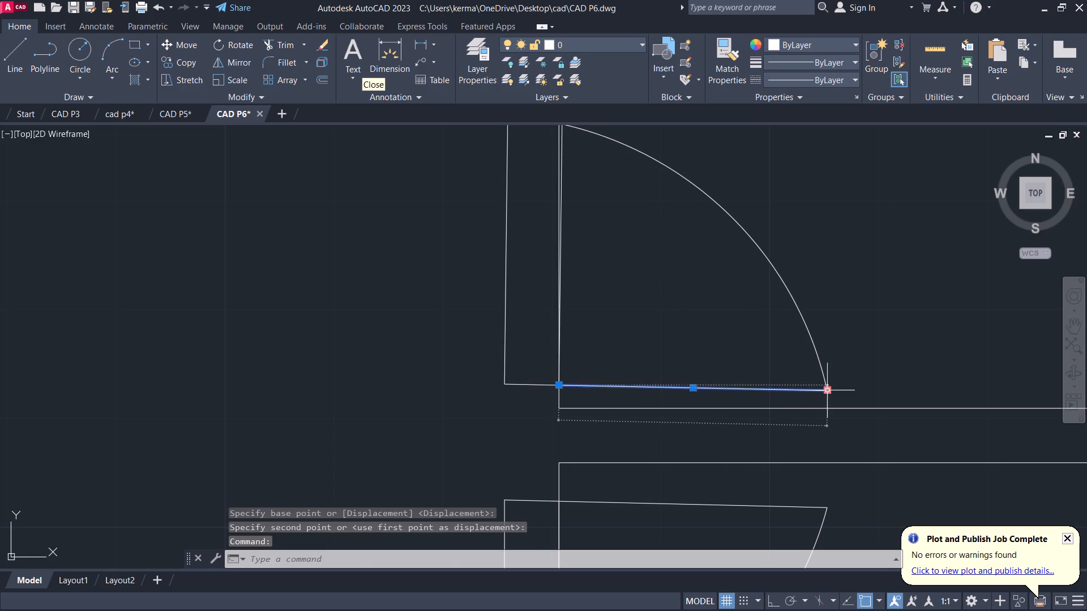
left_click(824, 390)
left_click(825, 386)
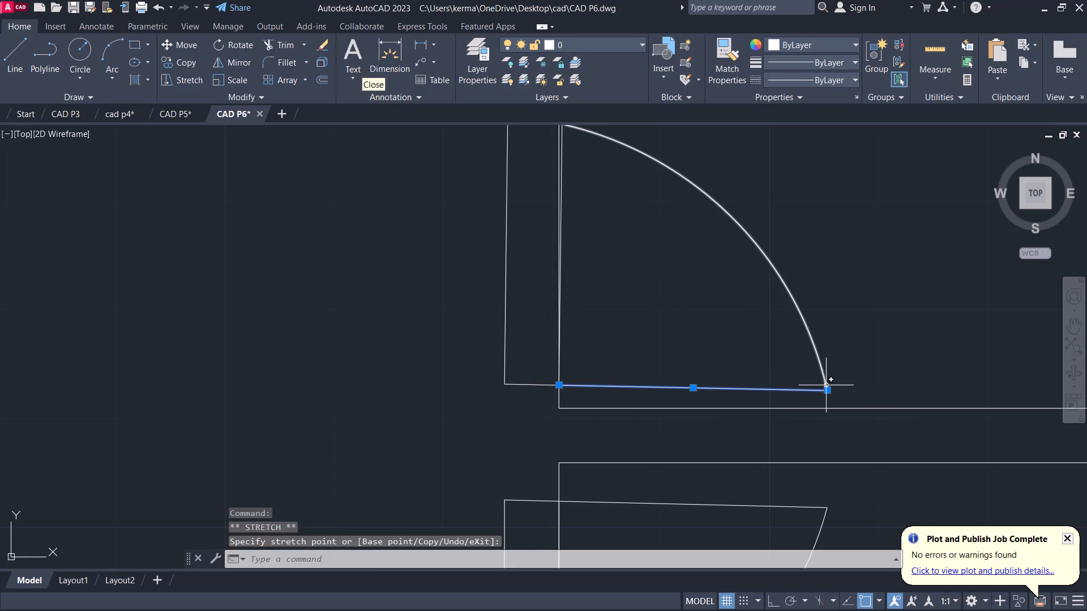
left_click(827, 390)
left_click(826, 384)
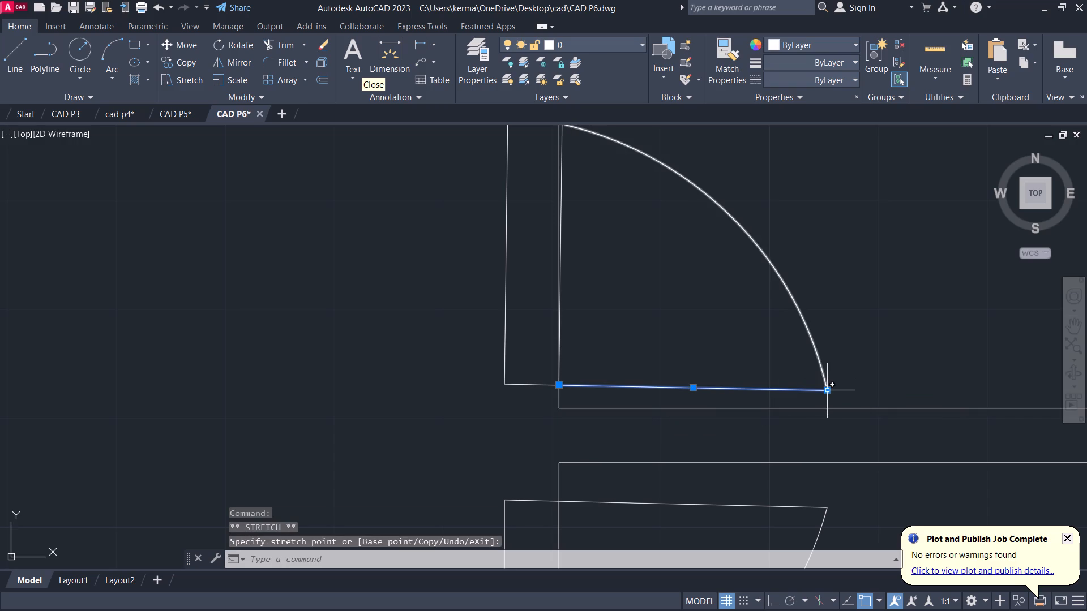
left_click_drag(828, 389, 827, 383)
left_click(827, 383)
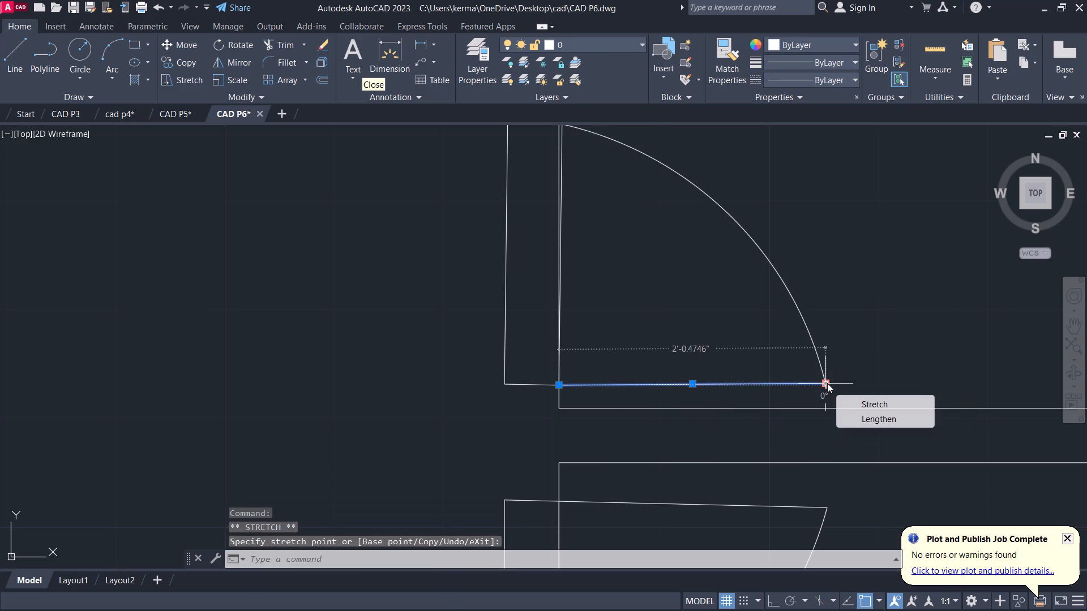
Stretch the lower end of the northeast bedroom door's arc to the east end of its bottom line.
left_click(820, 368)
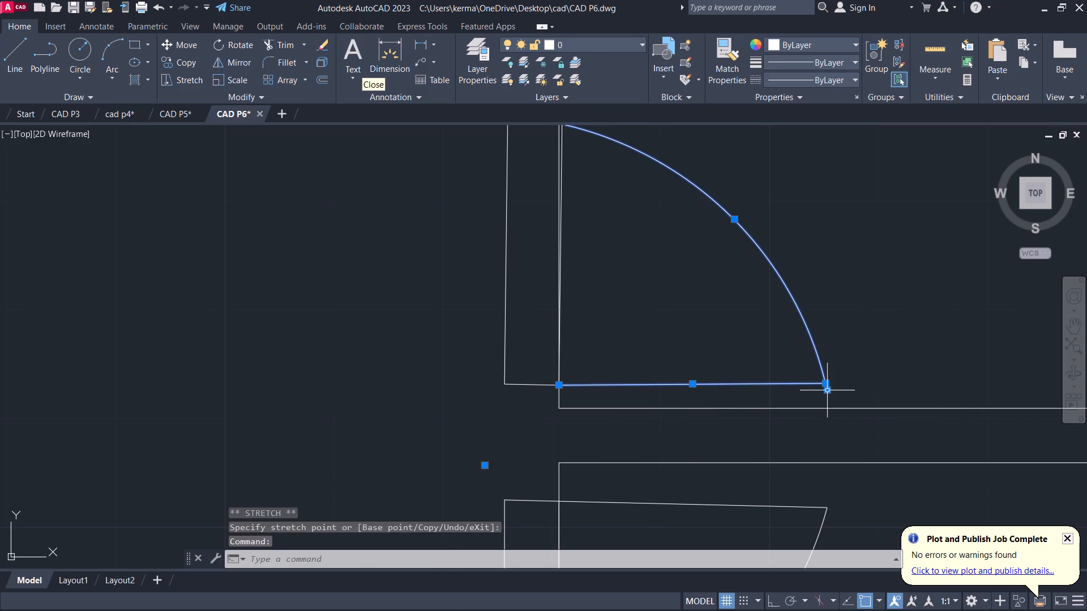
left_click(831, 393)
left_click(827, 383)
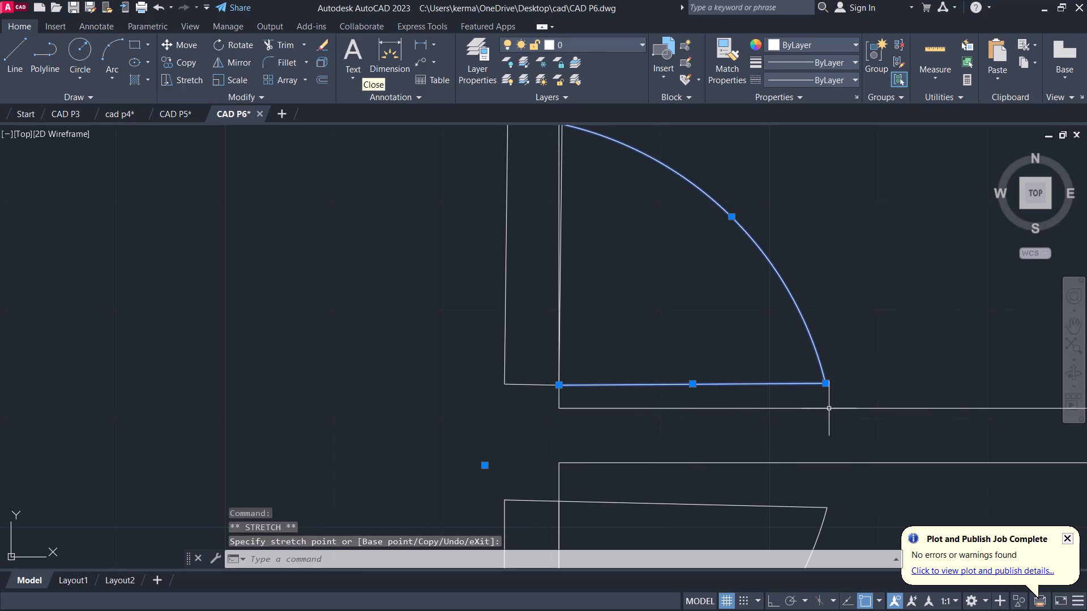
Stretch the top edge of the northeast bedroom door's leaf slightly west so its east side lies on the wall line.
scroll(711, 348, "down", 1)
scroll(652, 294, "up", 3)
middle_click_drag(652, 290, 684, 368)
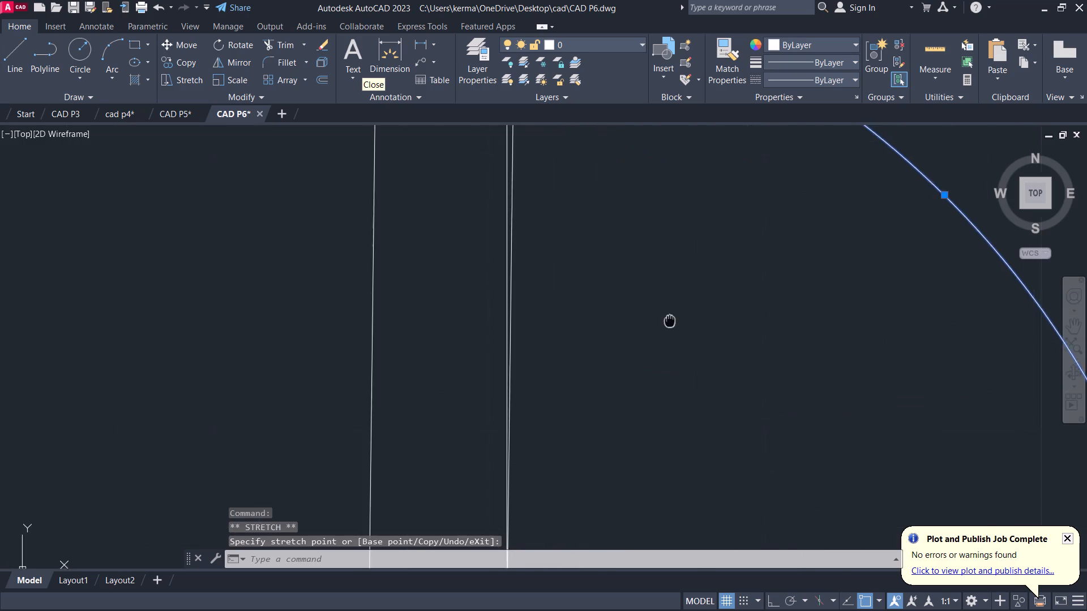
middle_click_drag(684, 368, 664, 588)
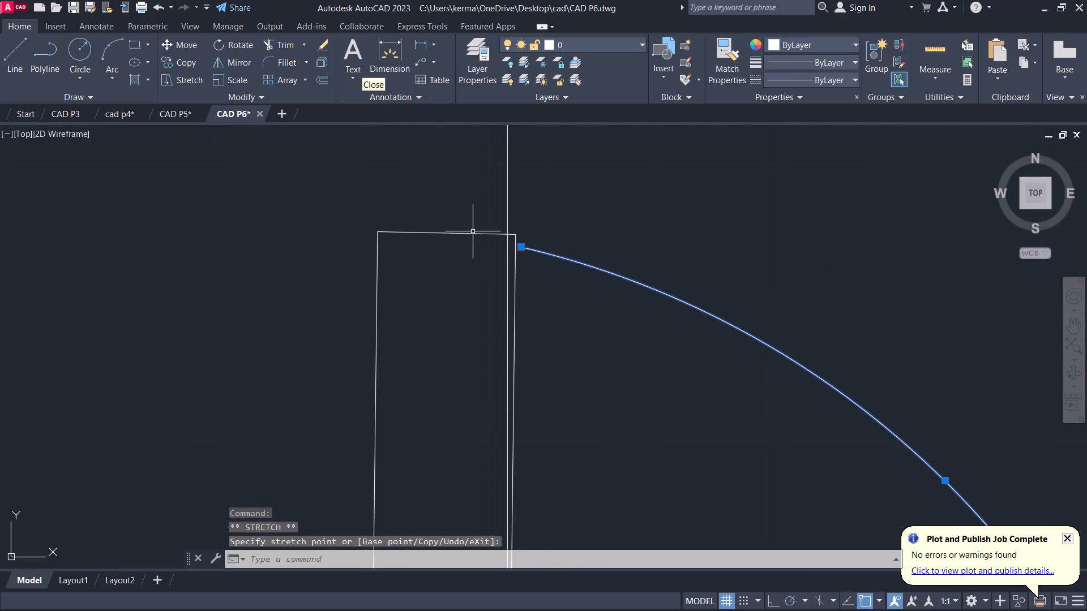
left_click(473, 231)
left_click(447, 231)
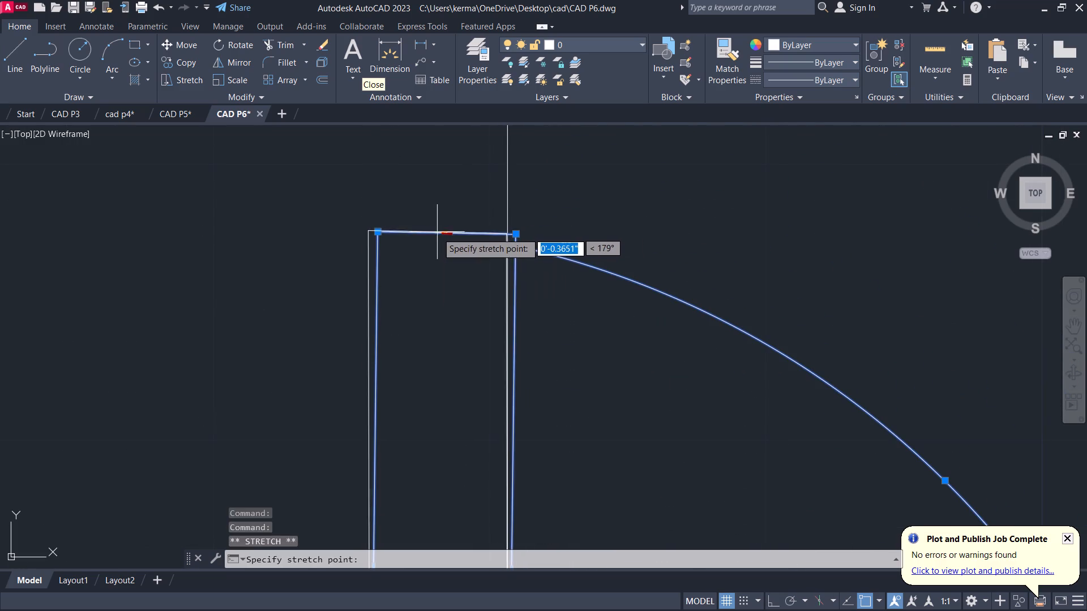
left_click(440, 232)
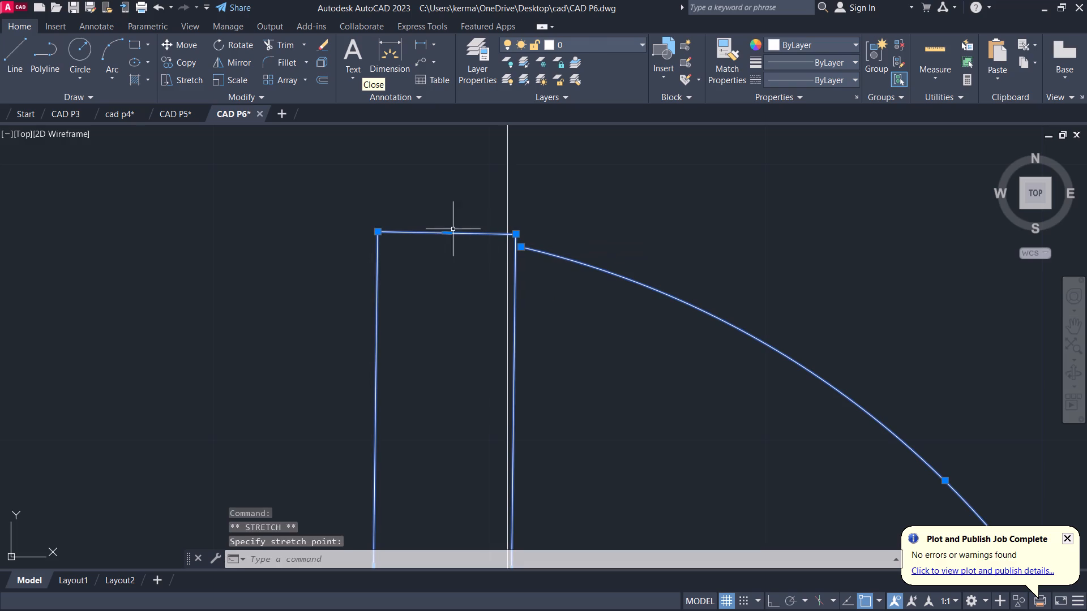
left_click(447, 234)
left_click_drag(447, 234, 443, 234)
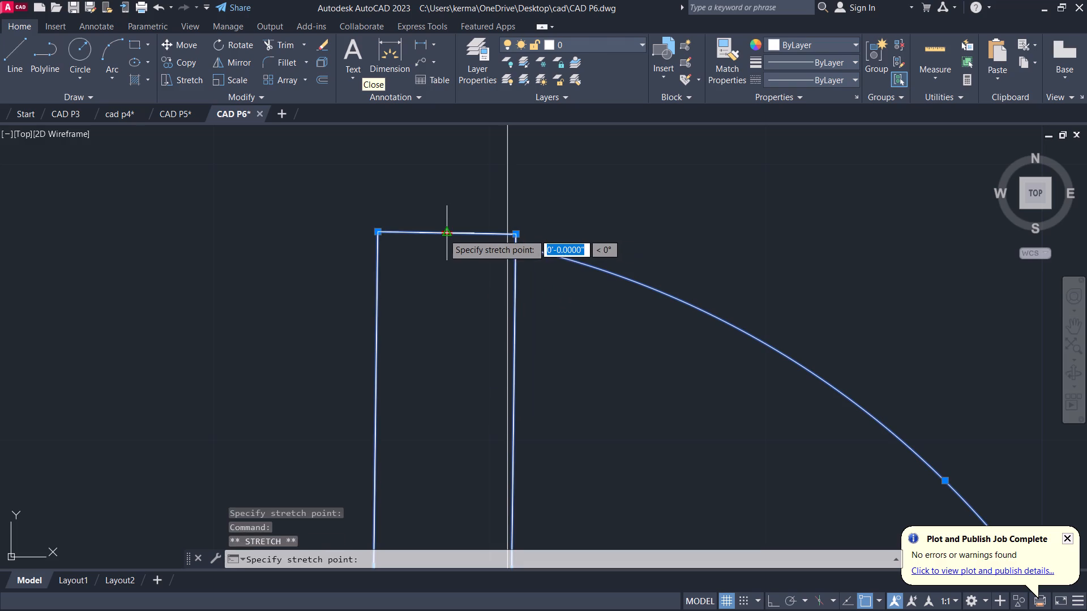
left_click_drag(443, 234, 439, 233)
left_click(439, 233)
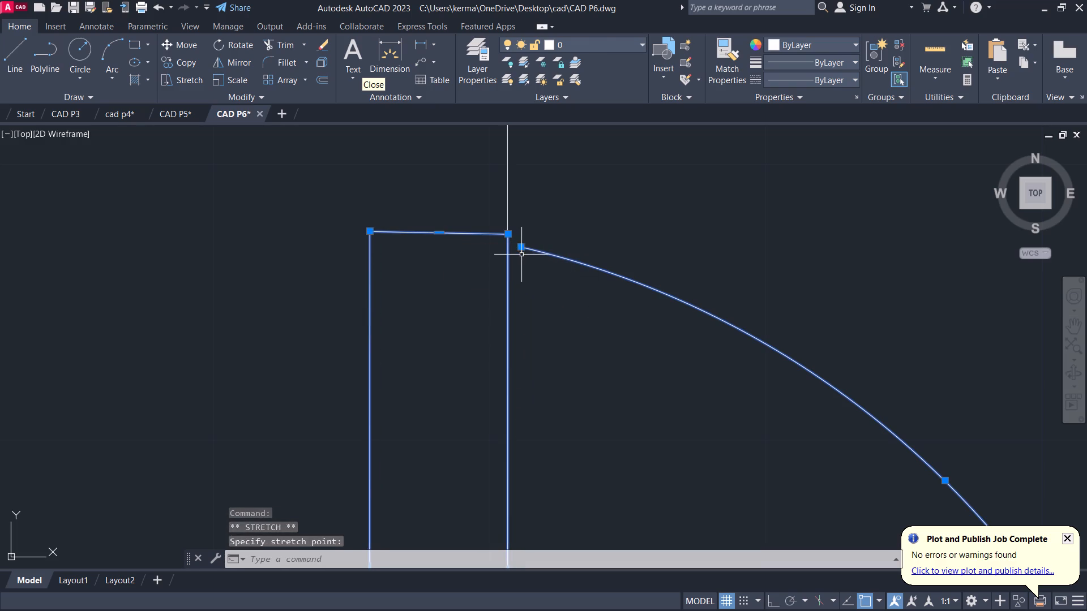
Stretch the upper end of the northeast bedroom door's arc to the leaf's northeast corner.
left_click(520, 248)
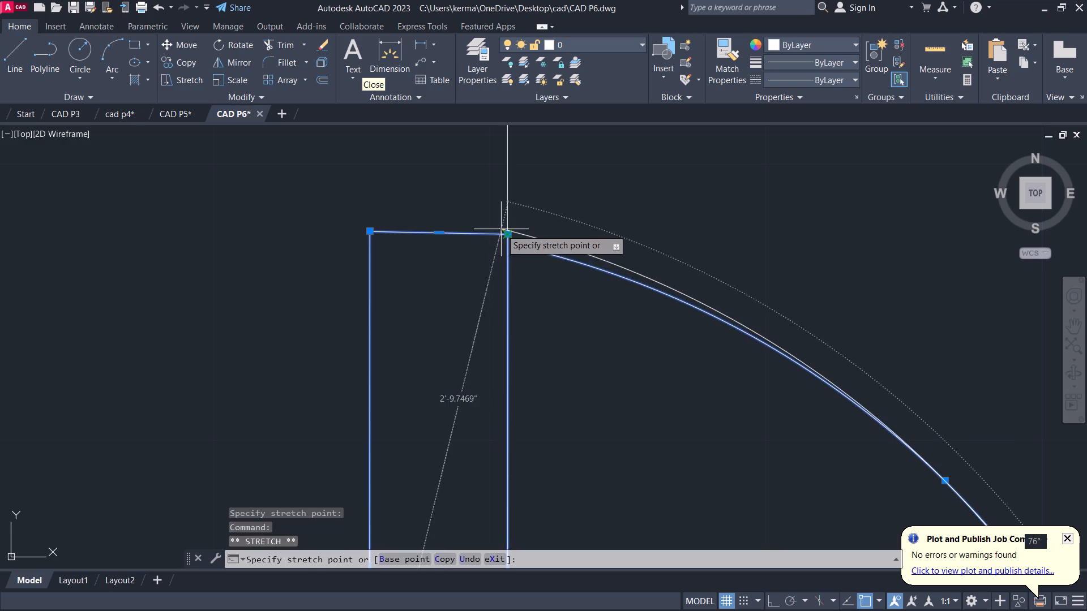
left_click(506, 238)
key("Escape")
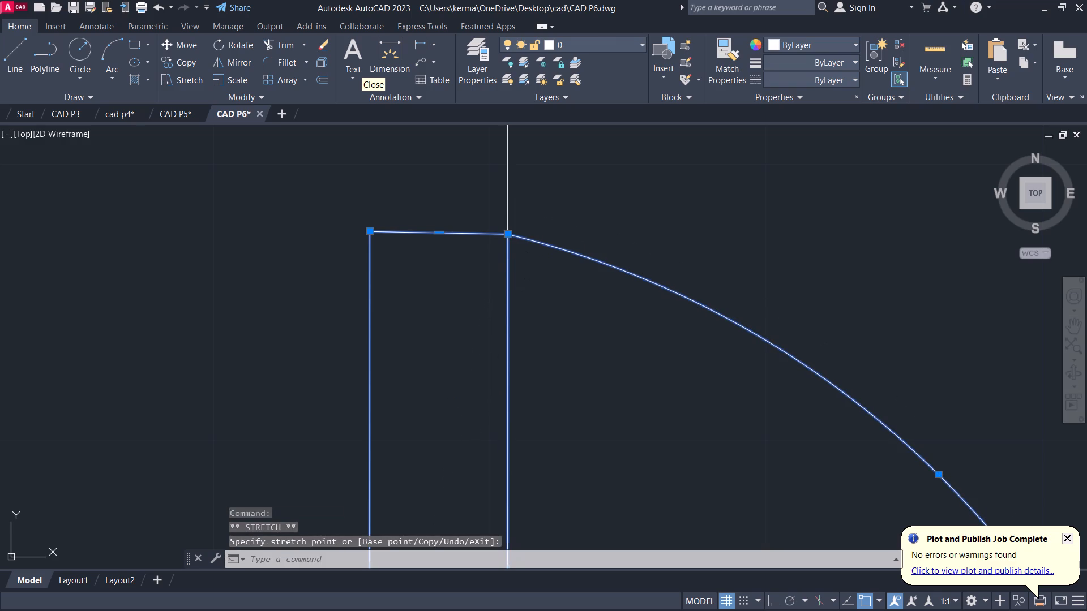
Stretch the east end of the drawing room door's top line slightly north to level it.
scroll(538, 325, "down", 3)
middle_click_drag(540, 337, 582, 219)
scroll(538, 336, "up", 1)
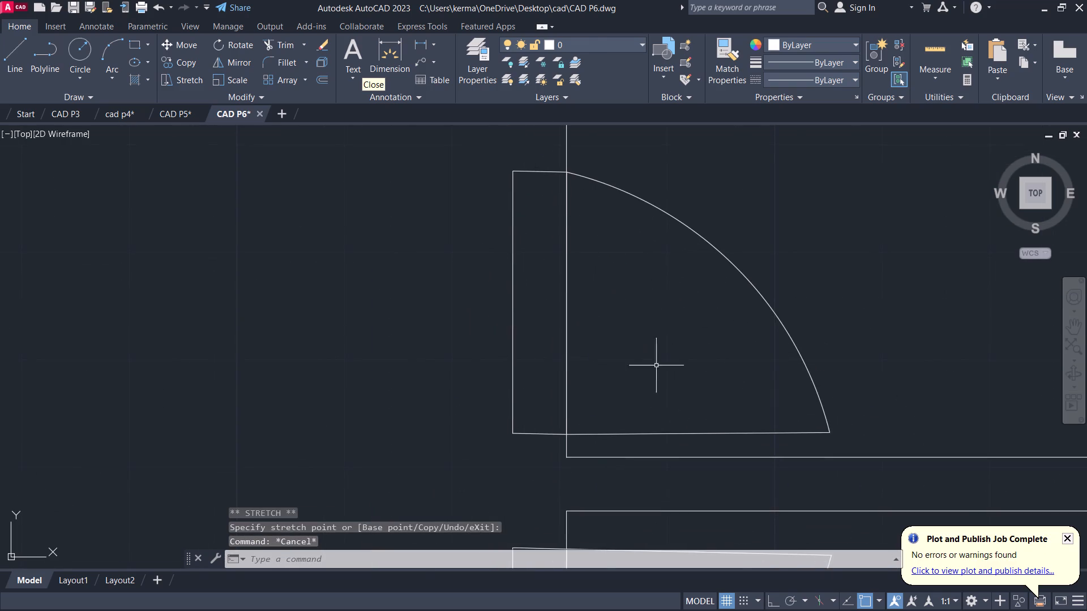
scroll(670, 416, "down", 1)
middle_click_drag(653, 448, 674, 239)
scroll(672, 242, "up", 1)
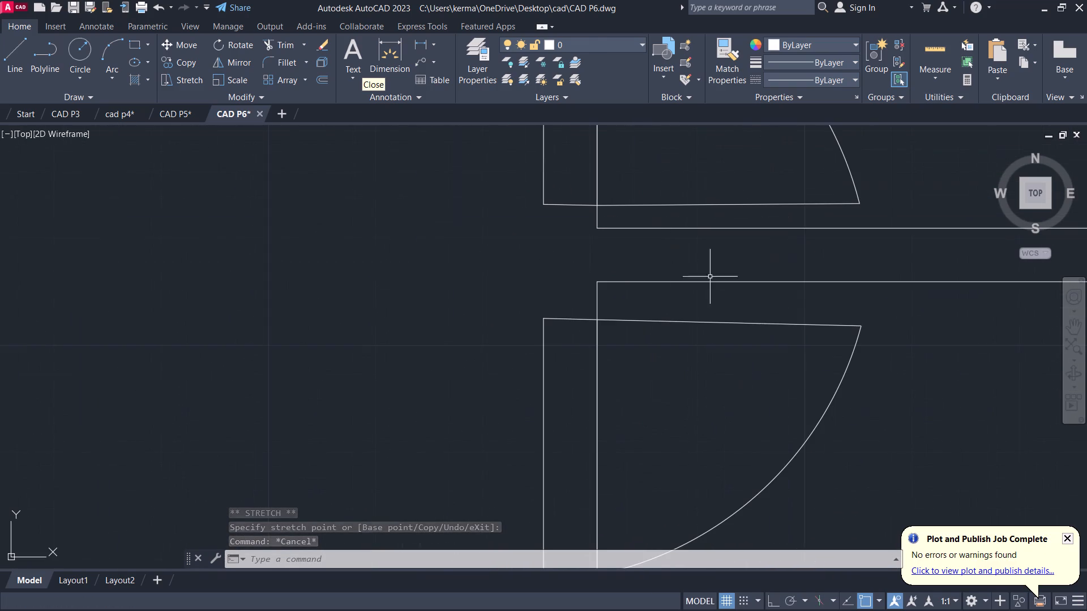
left_click(835, 325)
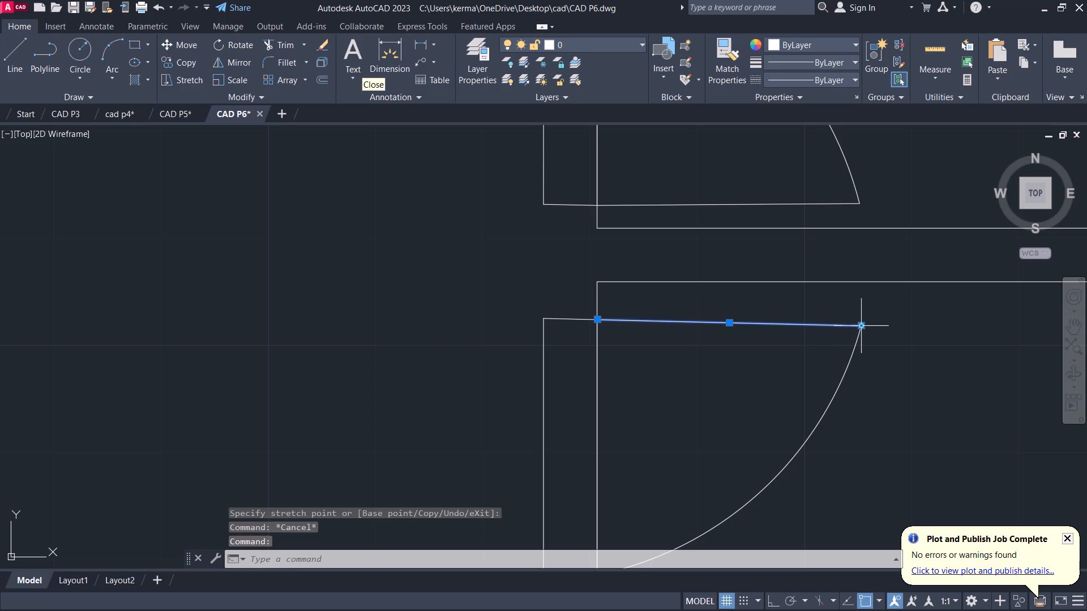
left_click(863, 328)
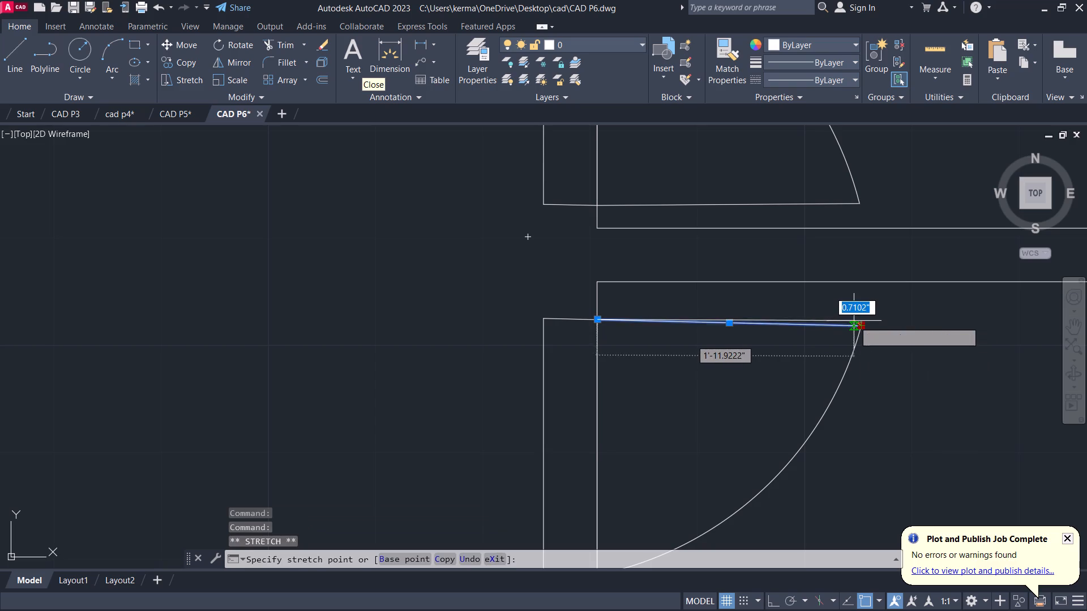
left_click_drag(859, 324, 858, 313)
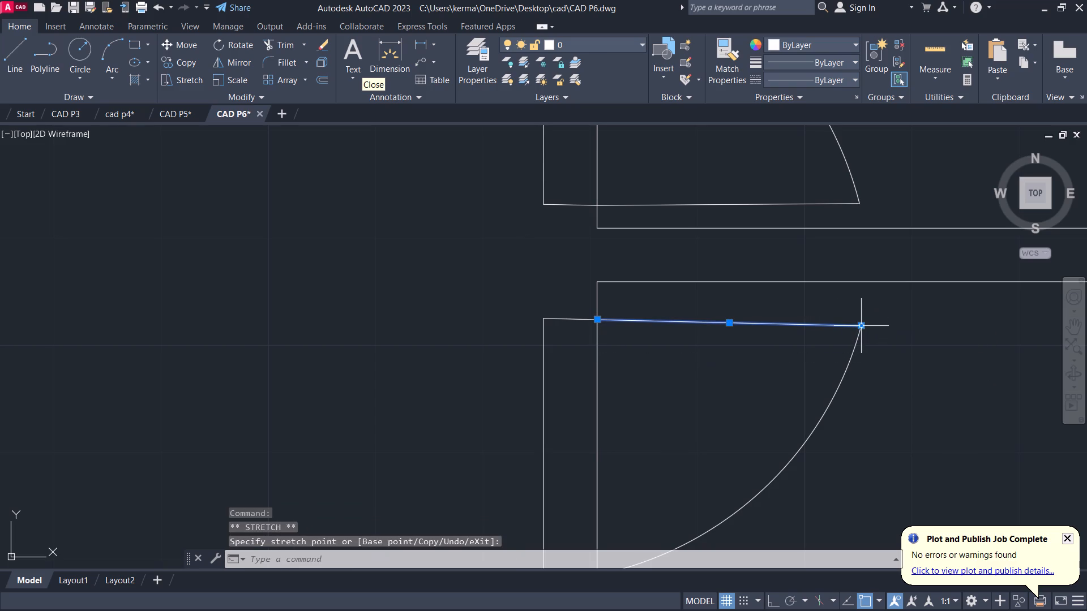
left_click_drag(864, 325, 862, 317)
left_click(862, 317)
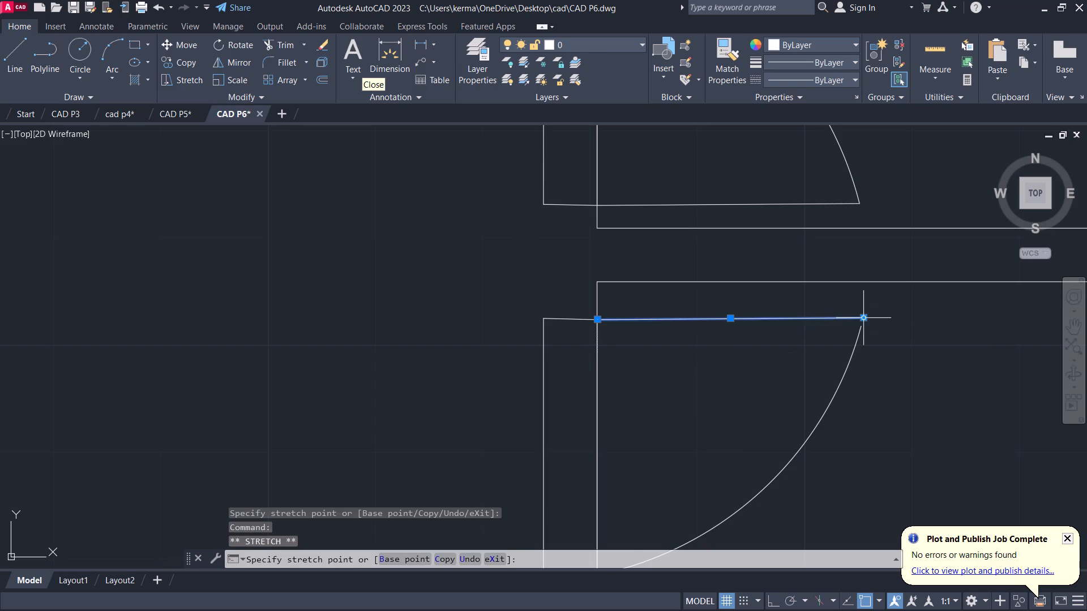
Stretch the upper end of the drawing room door's arc to the east end of its top line.
left_click(862, 322)
left_click(861, 338)
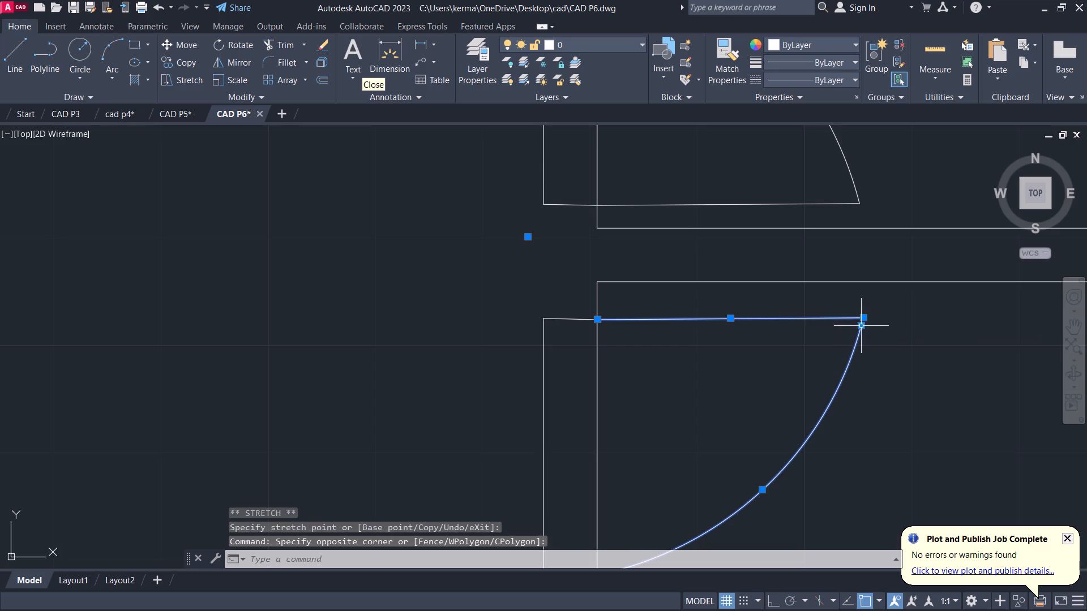
left_click(860, 326)
left_click(861, 315)
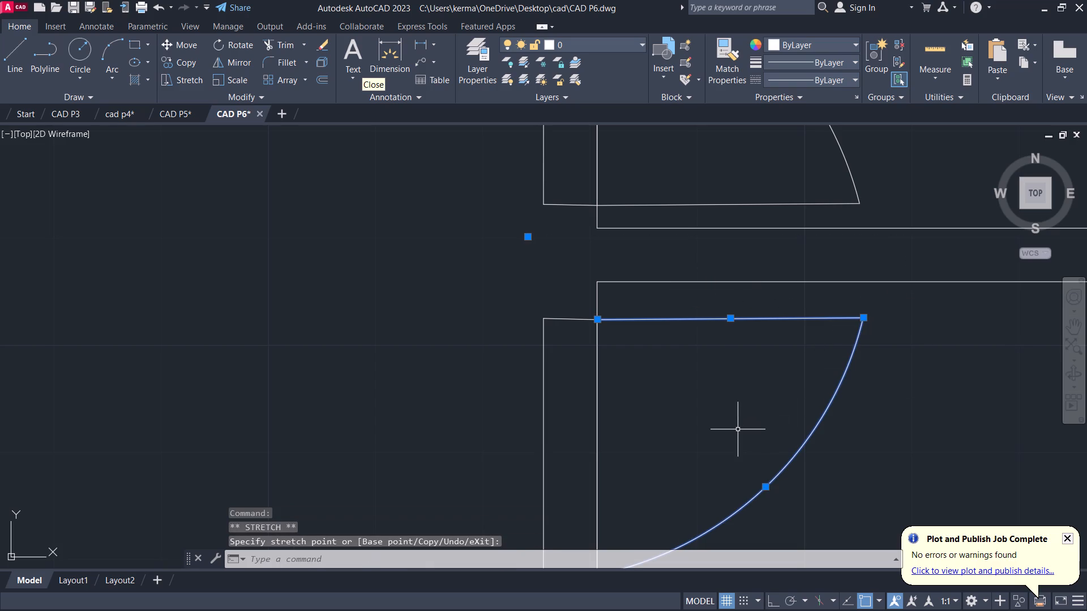
key("Escape")
Draw connected lines from the kitchen's north wall about 4'-5" north along the store room door leaf, then east to below the northwest bedroom door leaf.
scroll(732, 435, "down", 1)
scroll(731, 436, "up", 1)
scroll(731, 436, "down", 2)
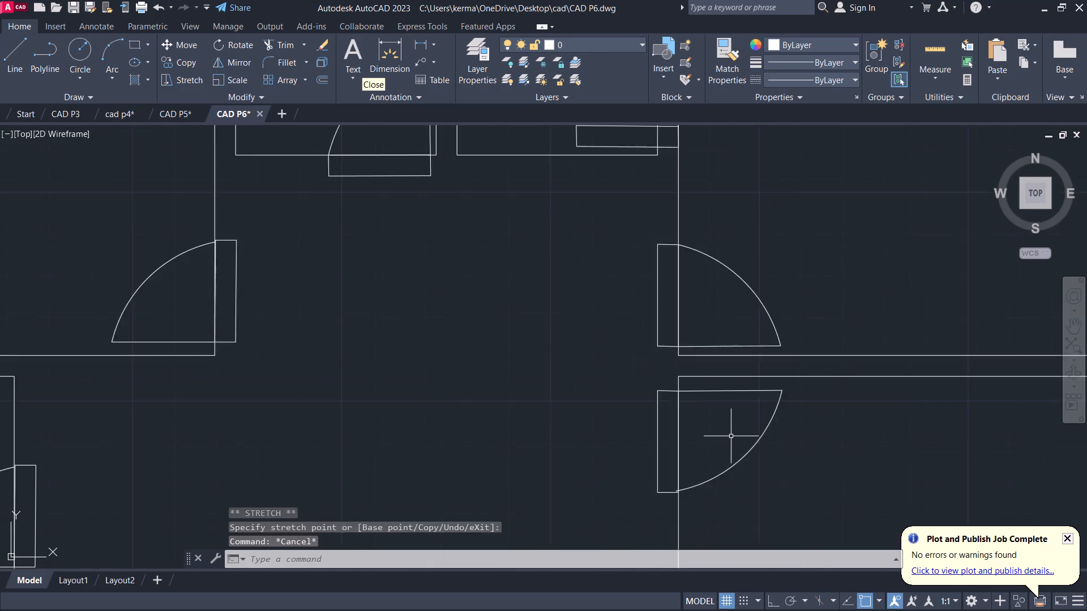
scroll(731, 436, "down", 2)
middle_click_drag(737, 337, 749, 248)
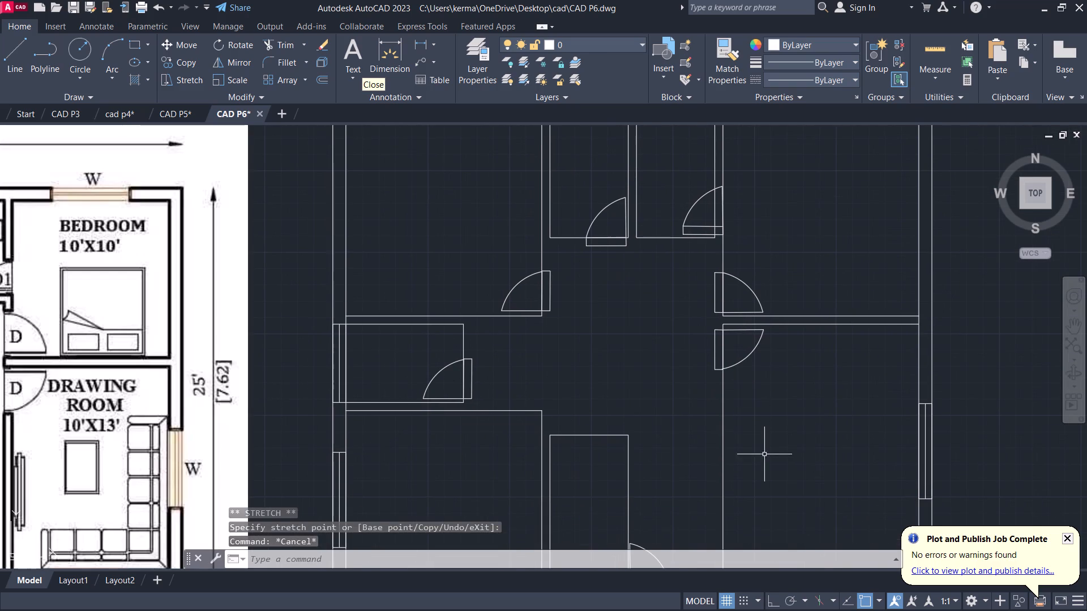
scroll(764, 453, "down", 1)
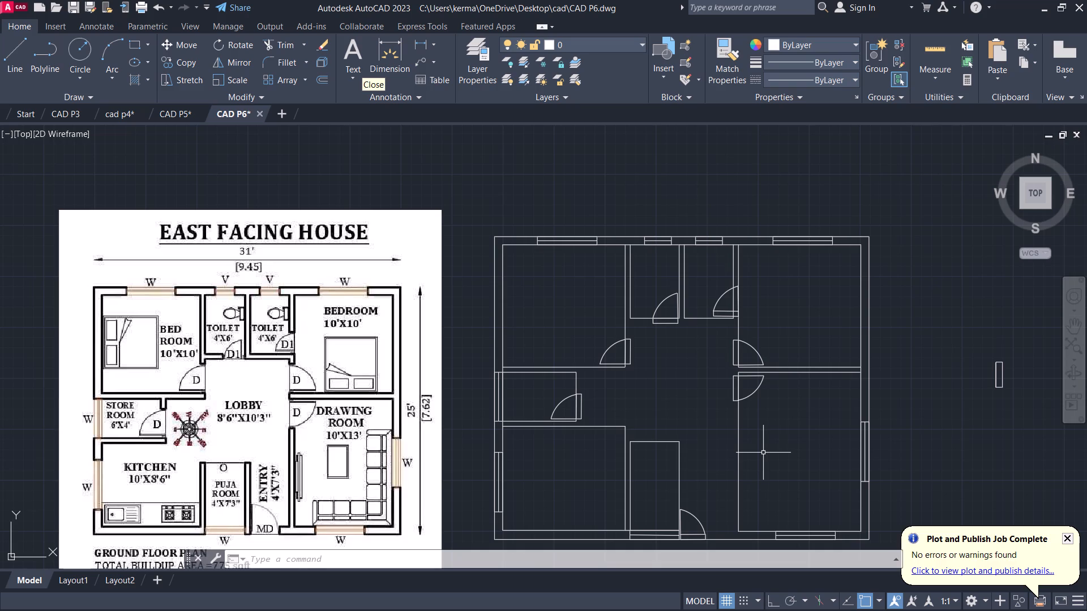
key("Escape")
key("Escape")
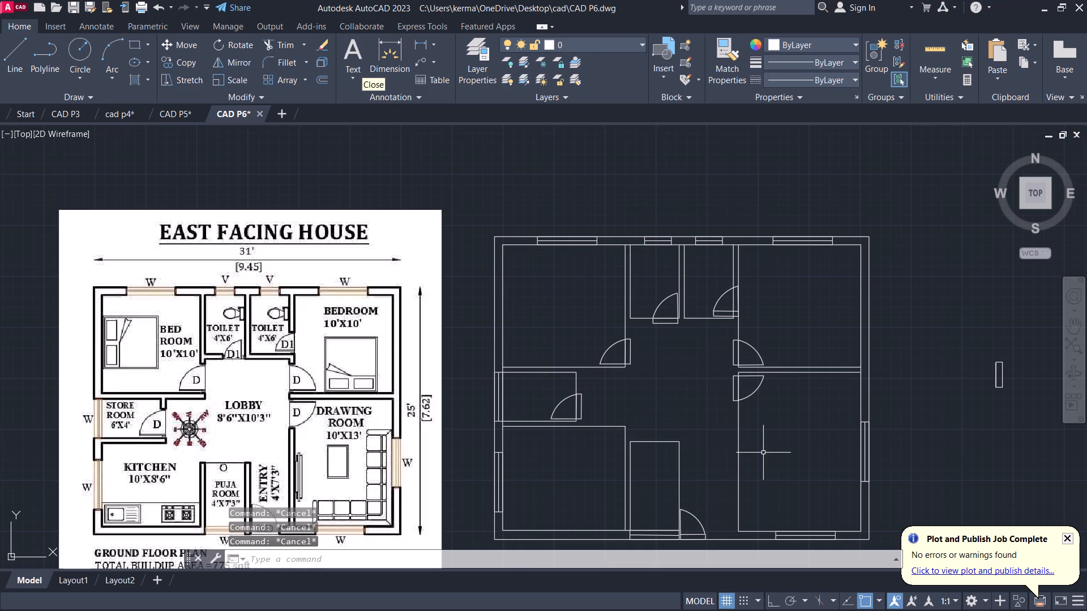
key("l")
key("Return")
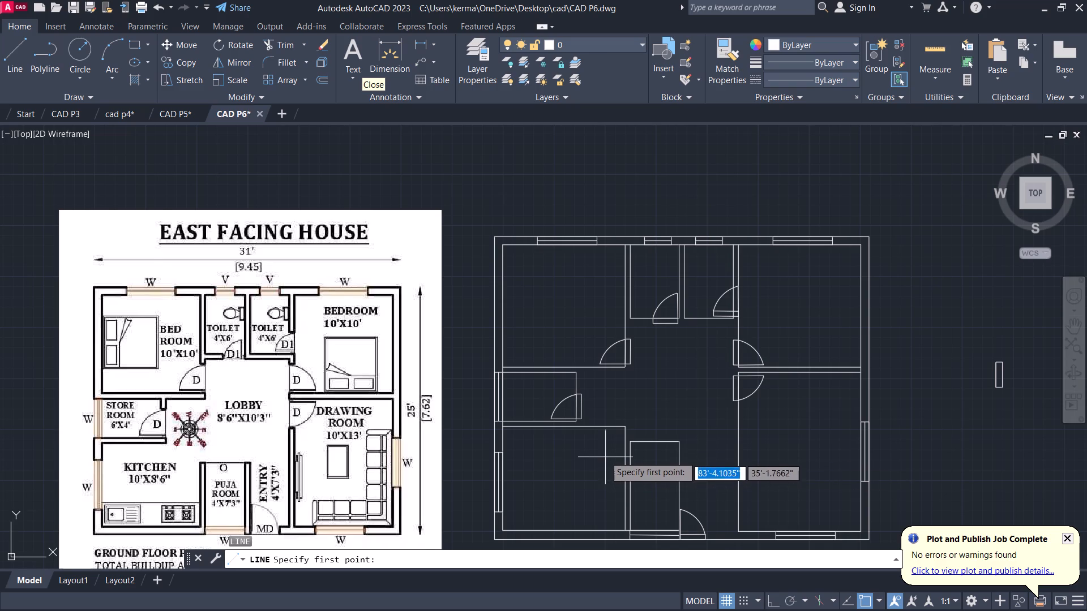
scroll(605, 455, "up", 1)
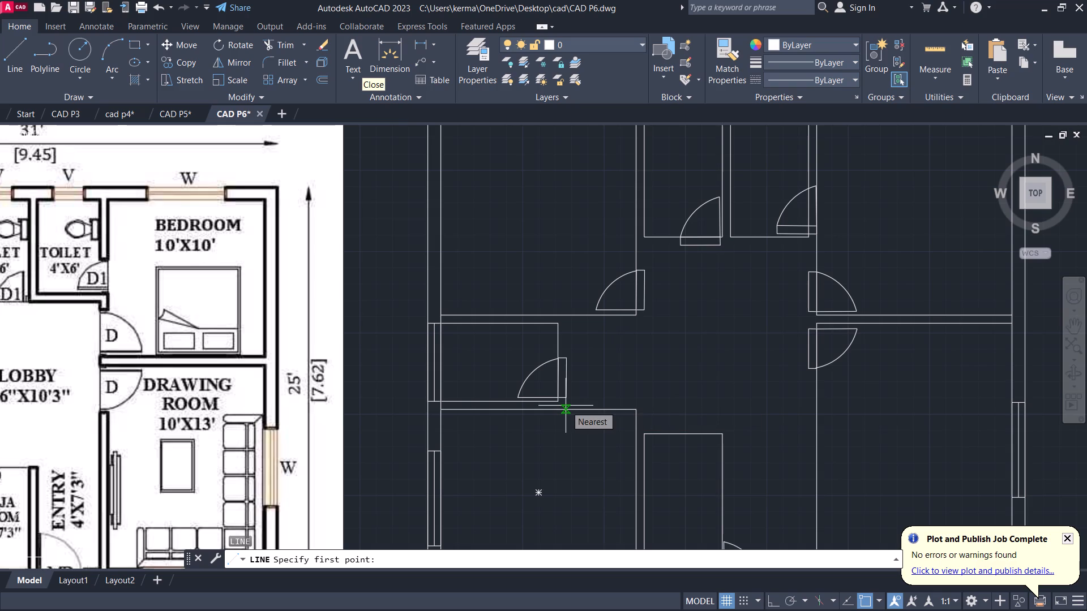
middle_click_drag(574, 407, 747, 390)
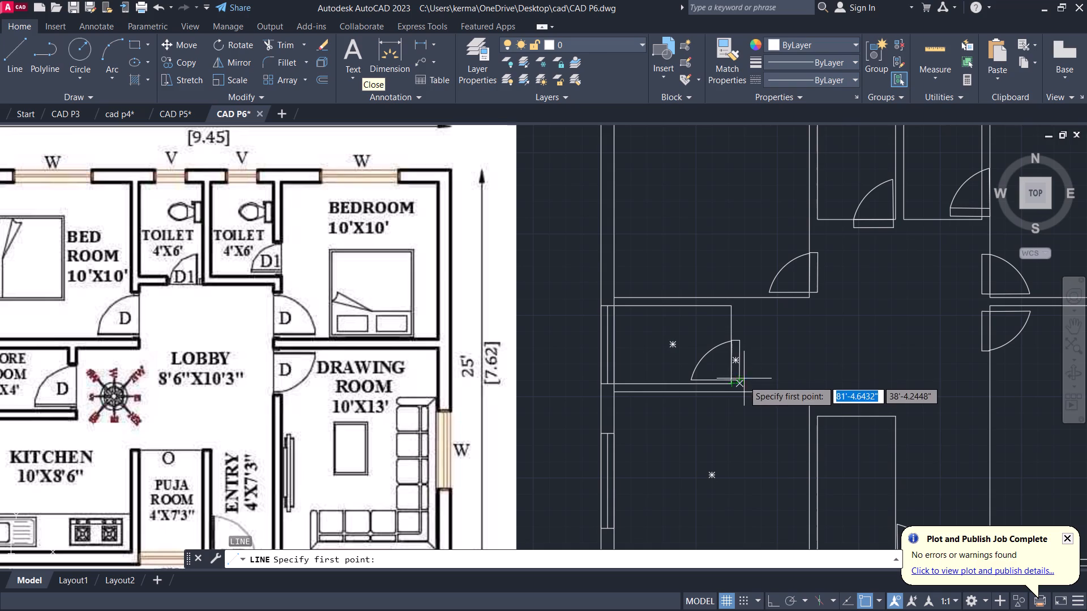
left_click(742, 391)
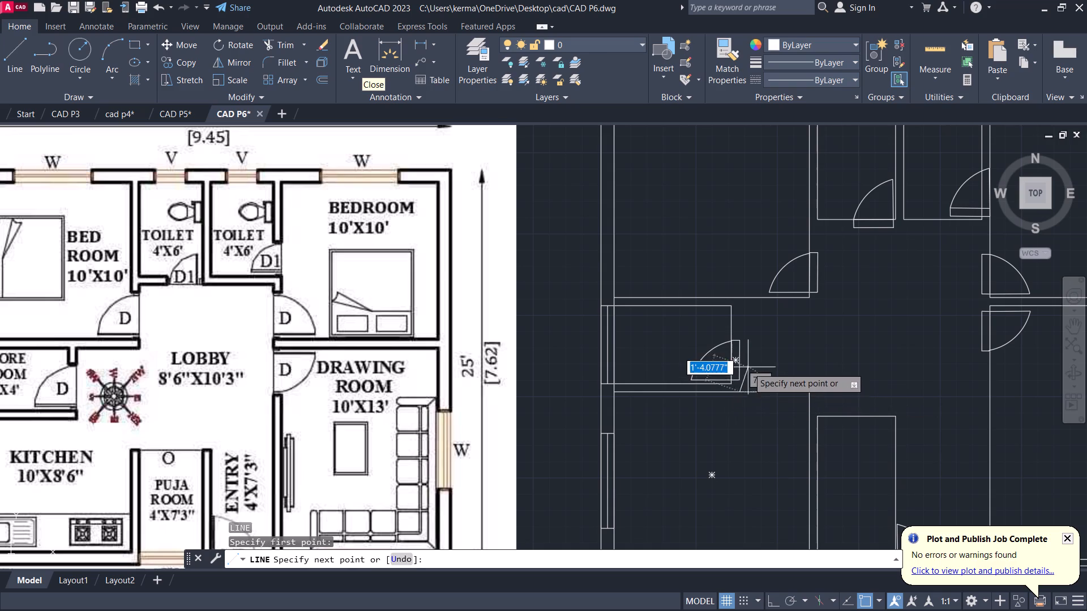
left_click(739, 309)
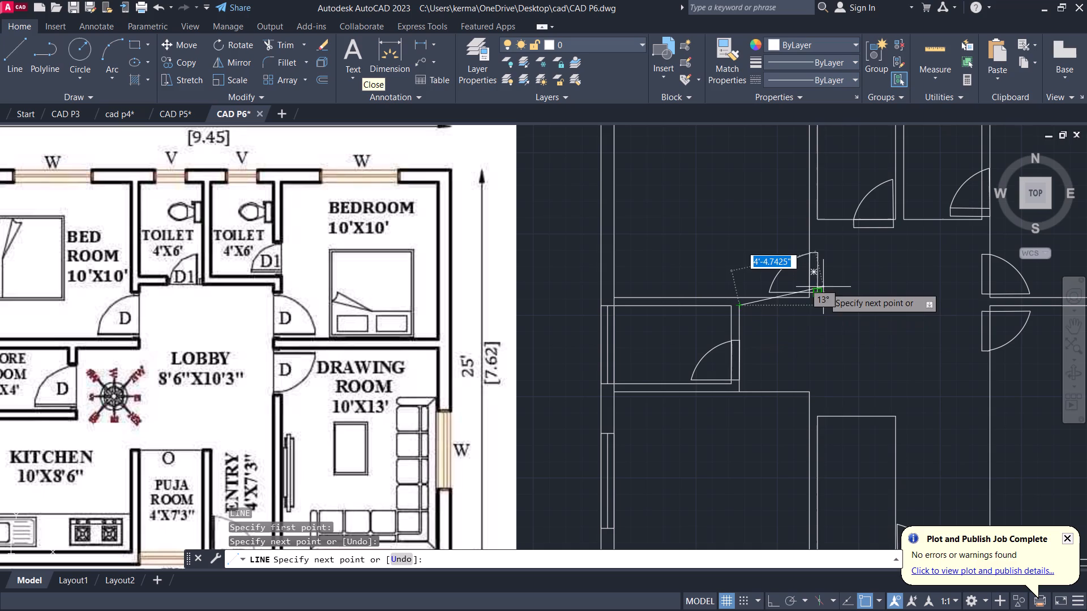
left_click(820, 306)
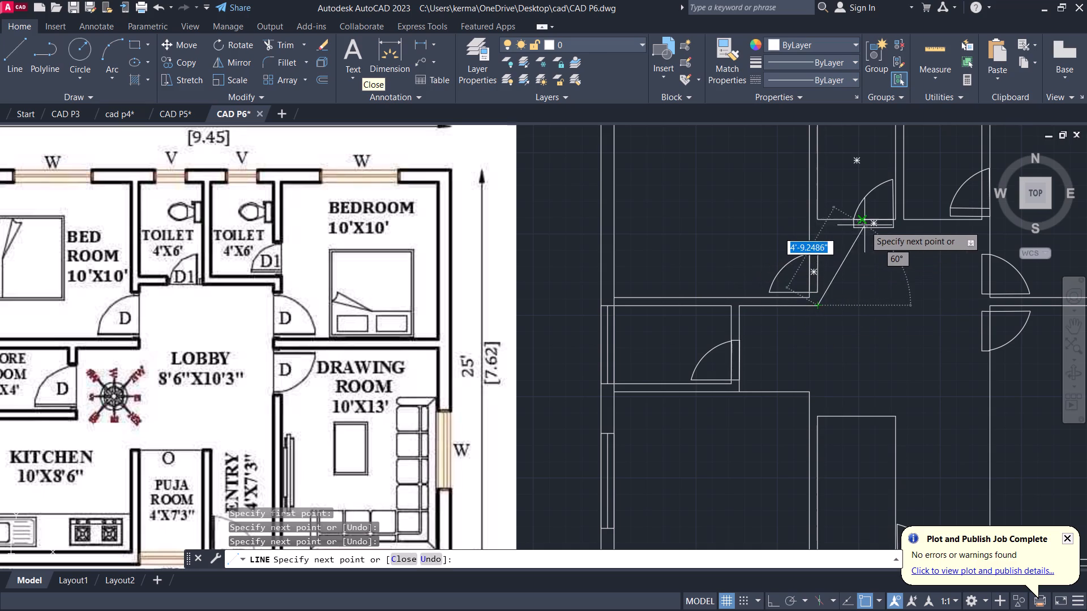
Continue the wall line north to just below the toilets, east across the lobby, south about 16'-10" to the south wall, and west to the main door.
left_click(819, 230)
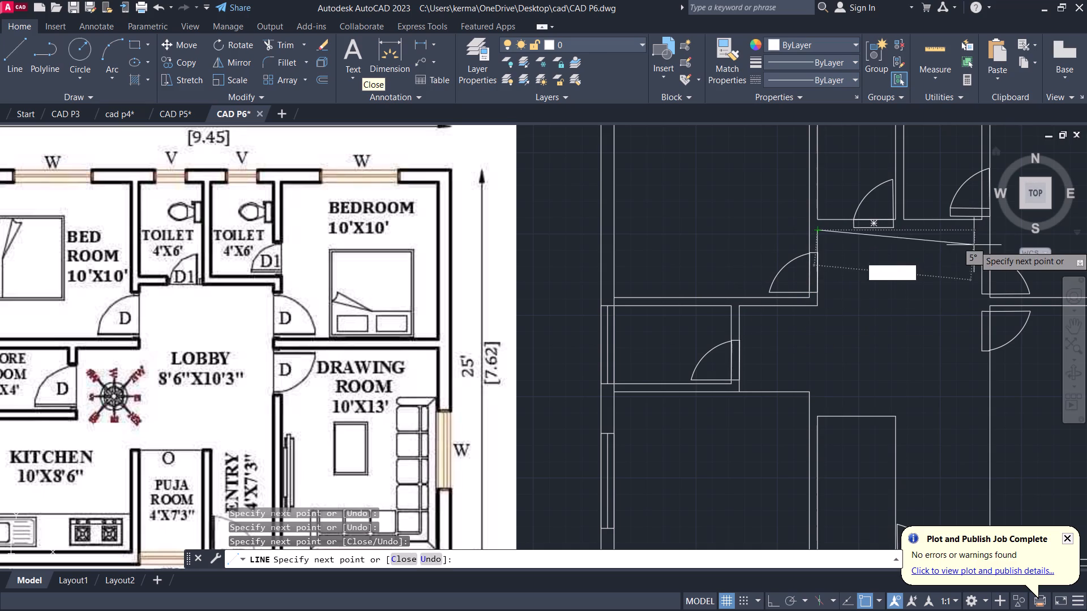
left_click(978, 230)
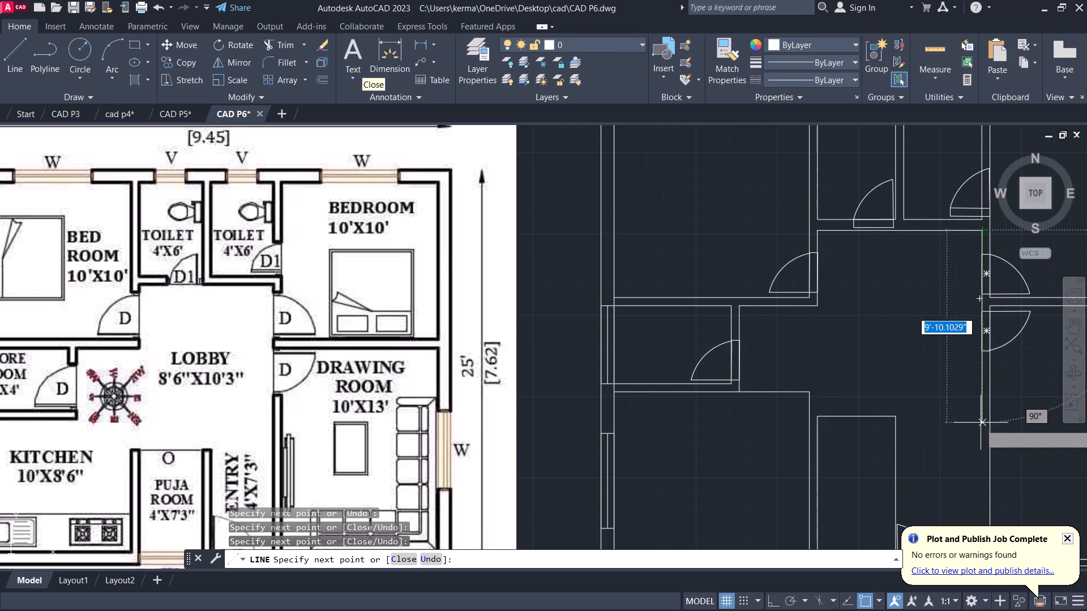
scroll(979, 426, "down", 1)
middle_click_drag(978, 392, 956, 337)
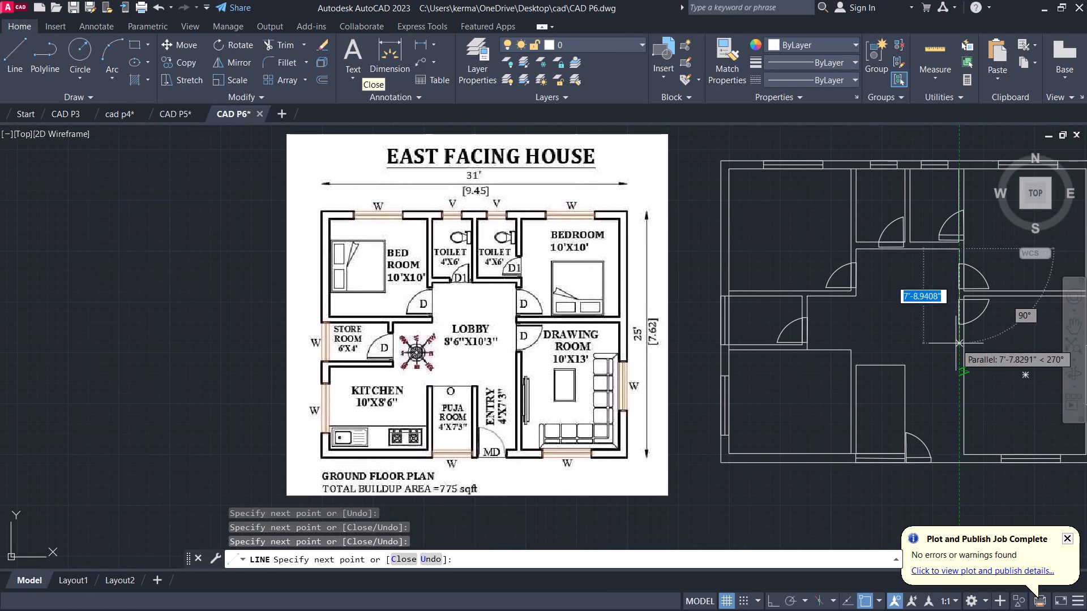
left_click(959, 453)
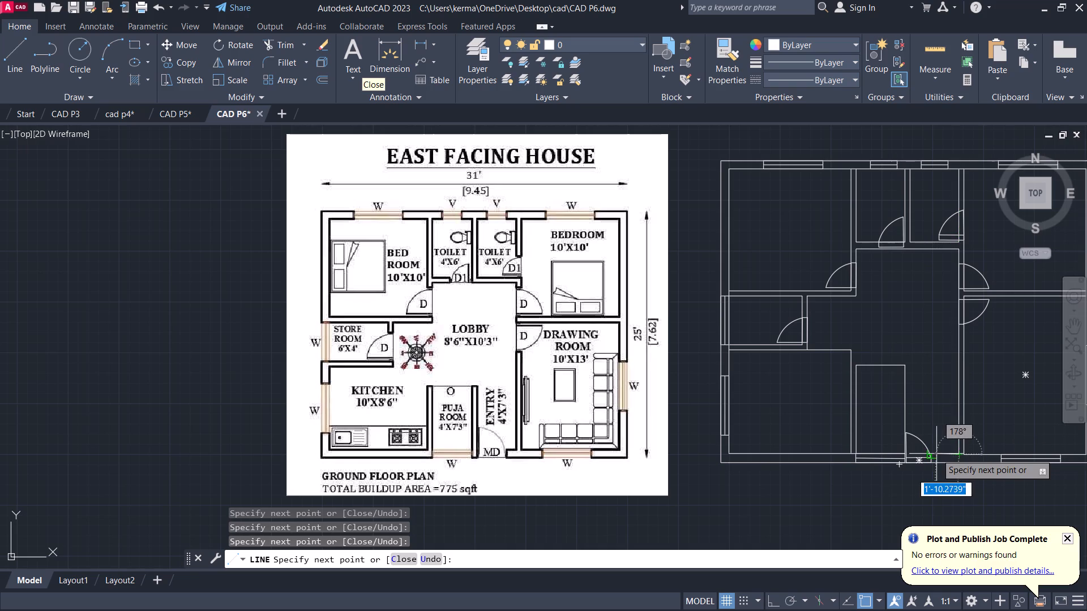
scroll(918, 455, "up", 3)
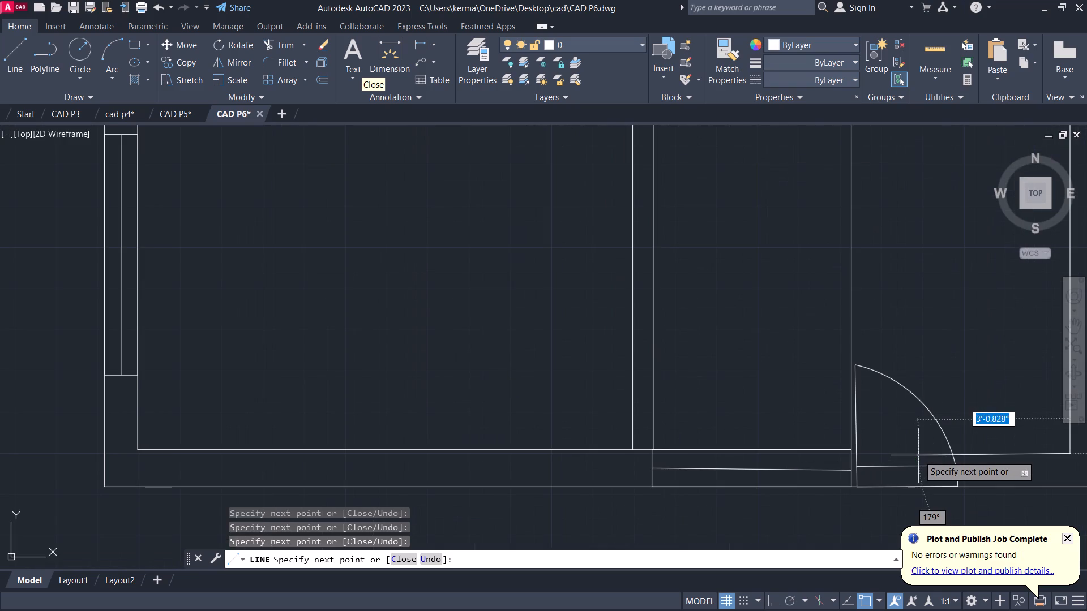
middle_click_drag(918, 455, 811, 416)
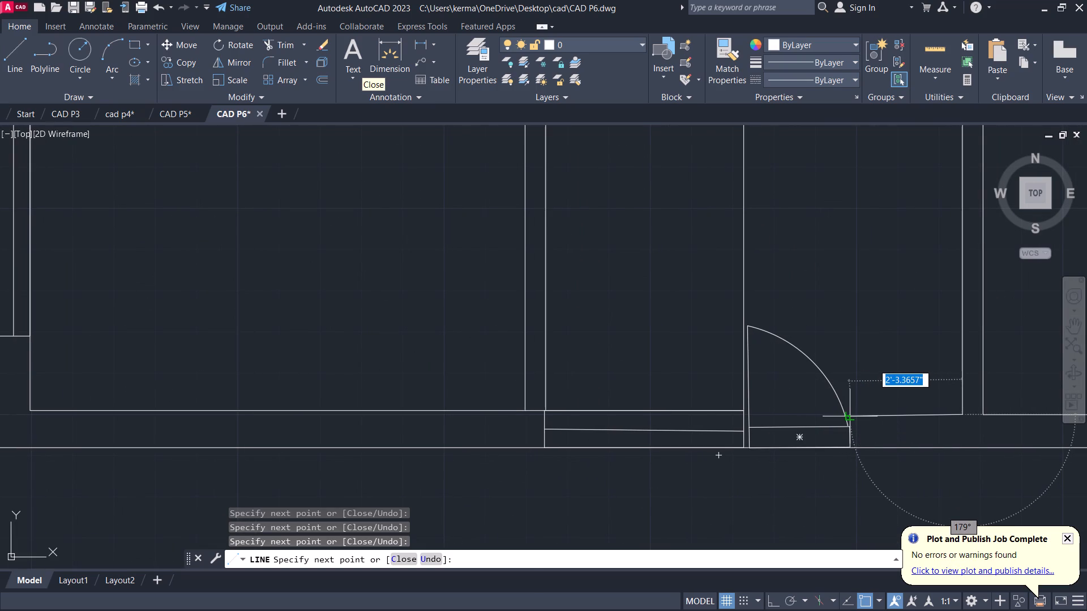
left_click(850, 420)
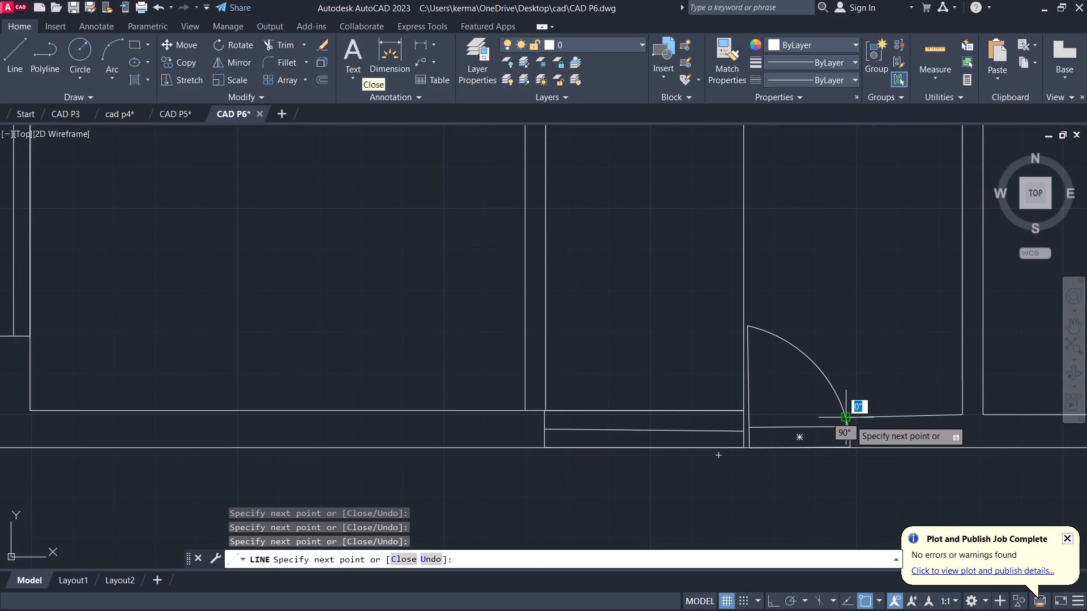
key("Escape")
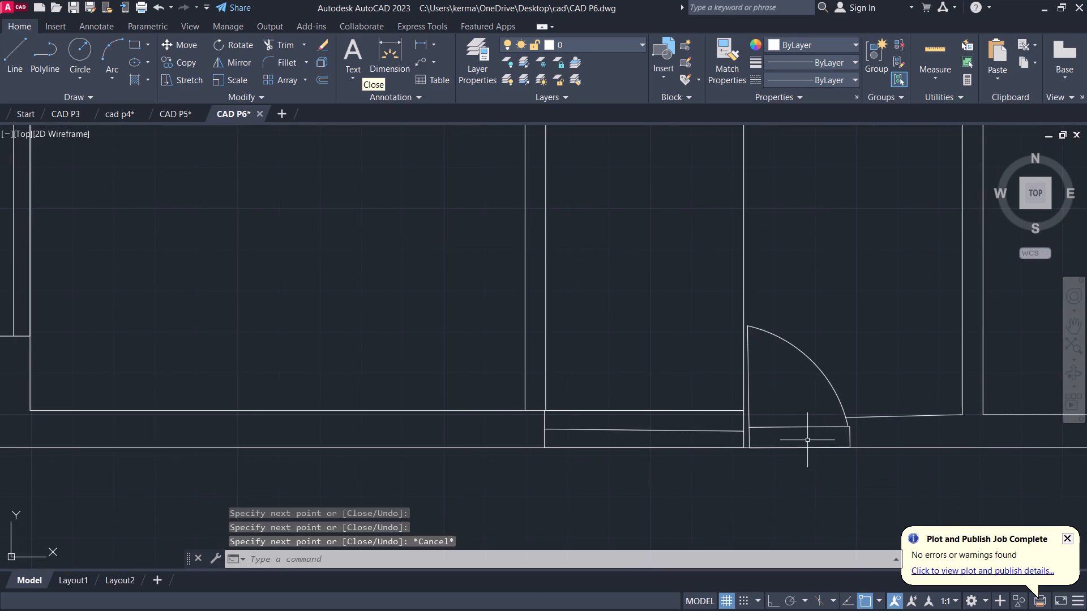
Stretch the north edge of the main door's threshold rectangle slightly north to meet the new inner wall line.
left_click(805, 427)
left_click(802, 427)
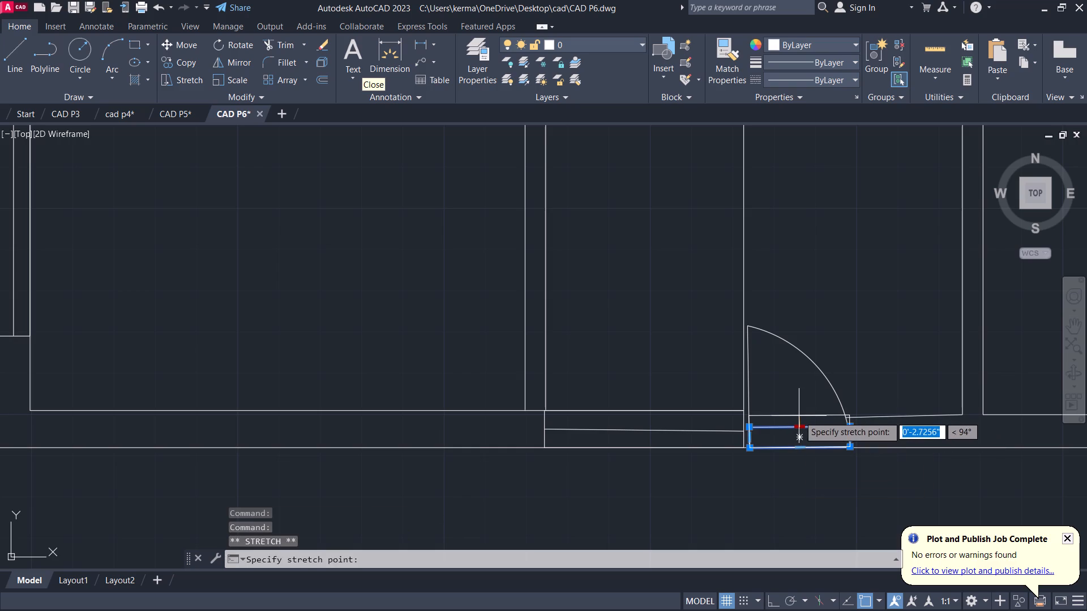
left_click(799, 419)
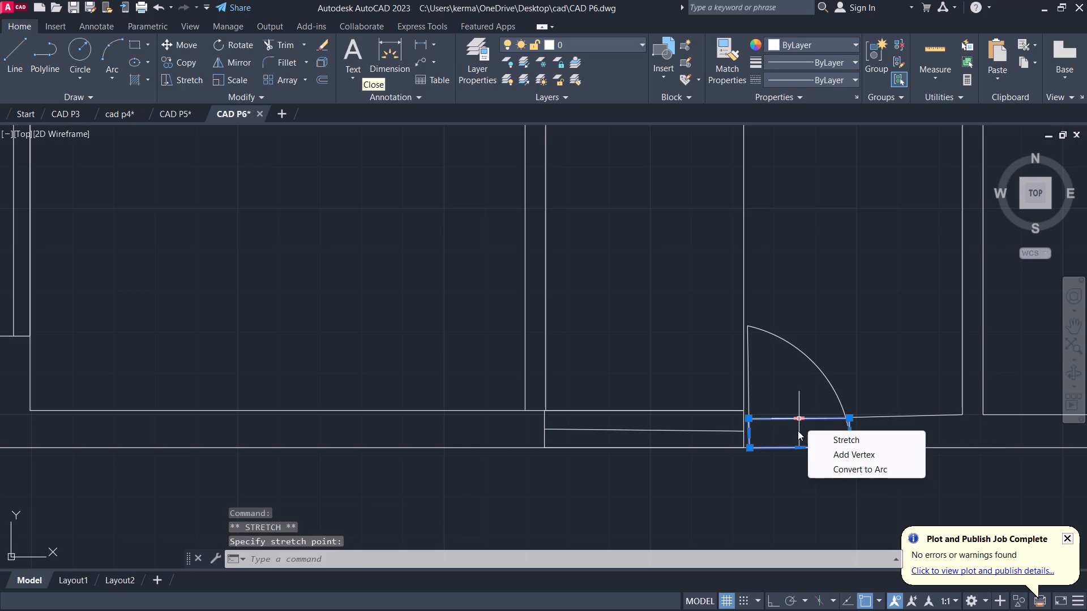
key("Escape")
key("Escape")
Explode the main door's threshold rectangle into separate lines.
scroll(800, 432, "down", 1)
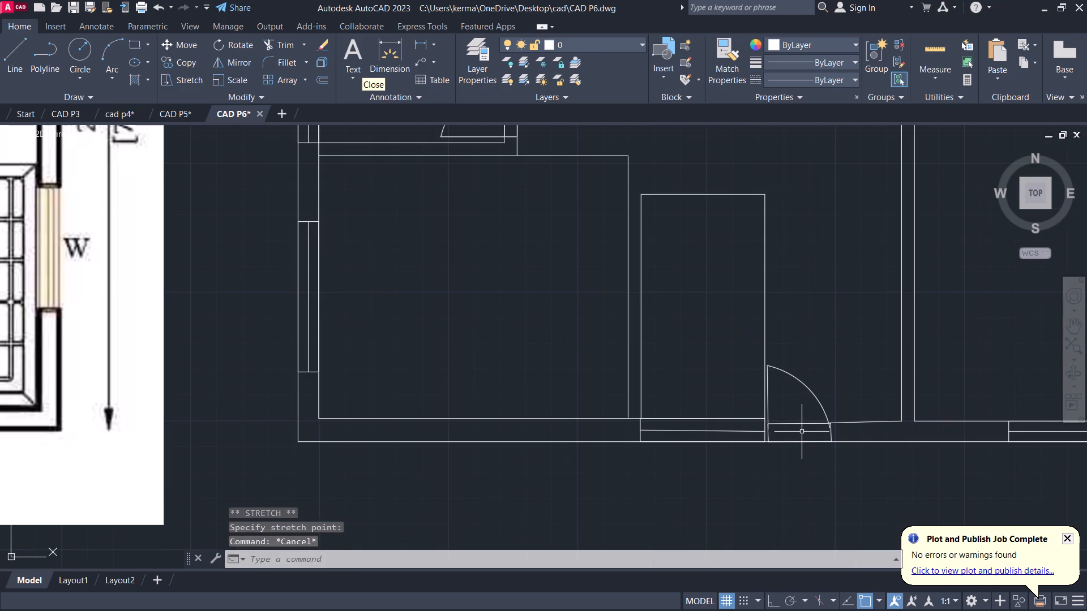
scroll(826, 418, "down", 1)
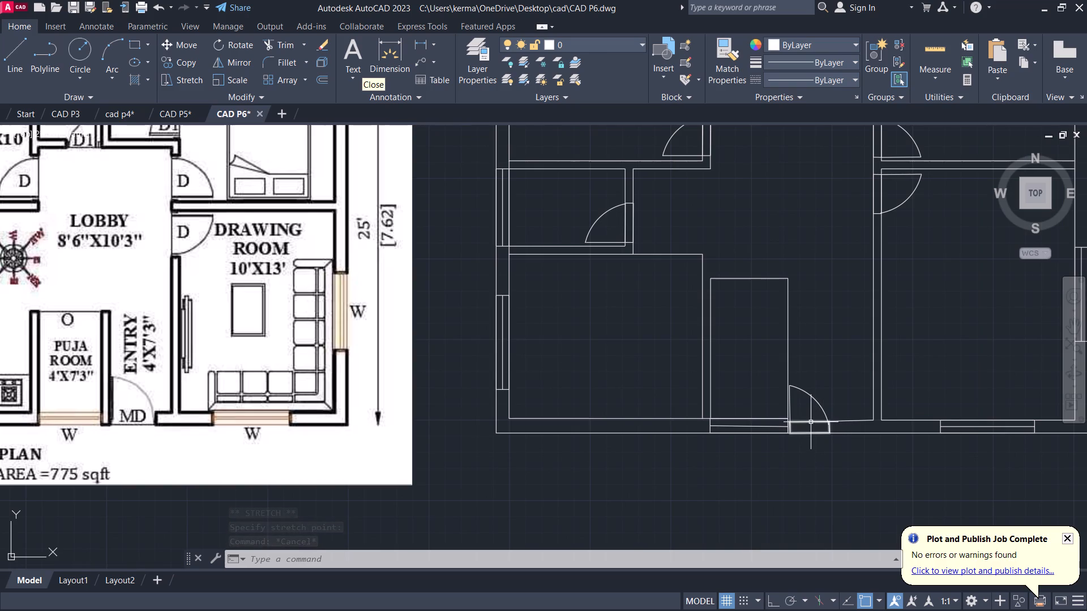
left_click(811, 422)
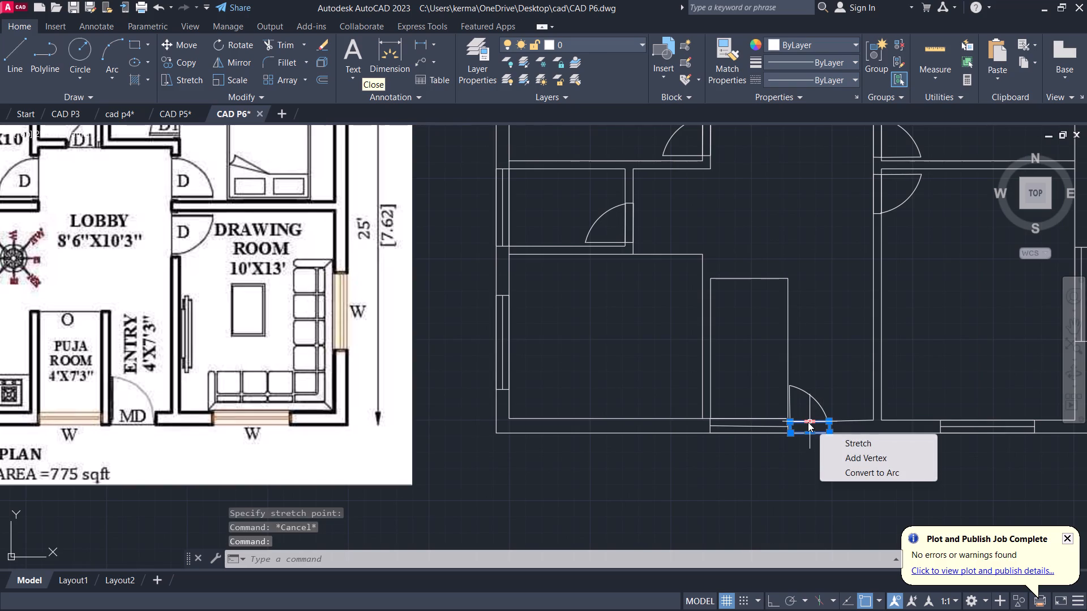
key("x")
key("Return")
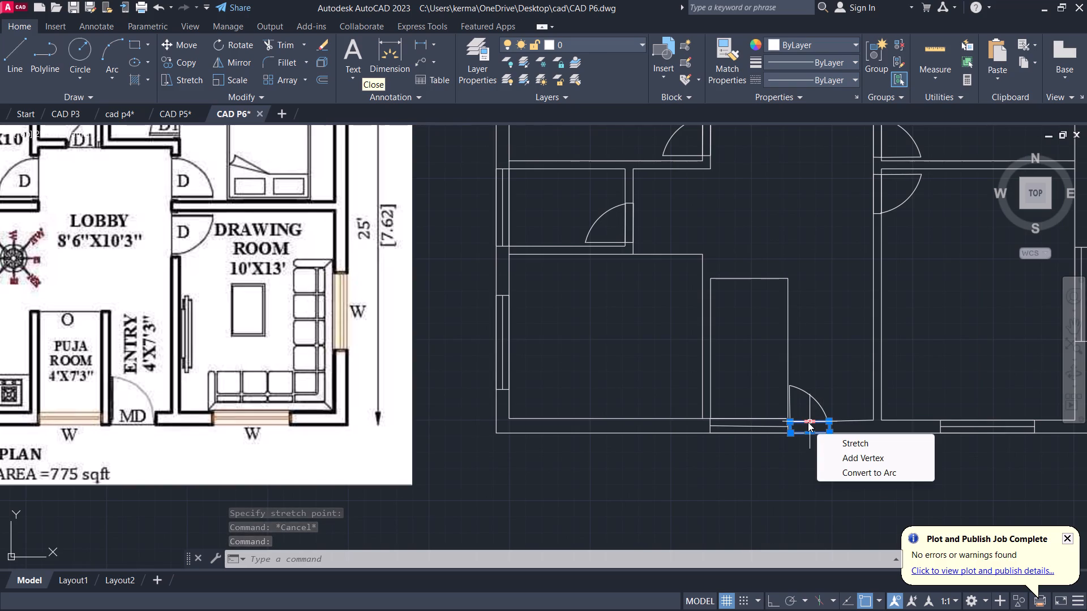
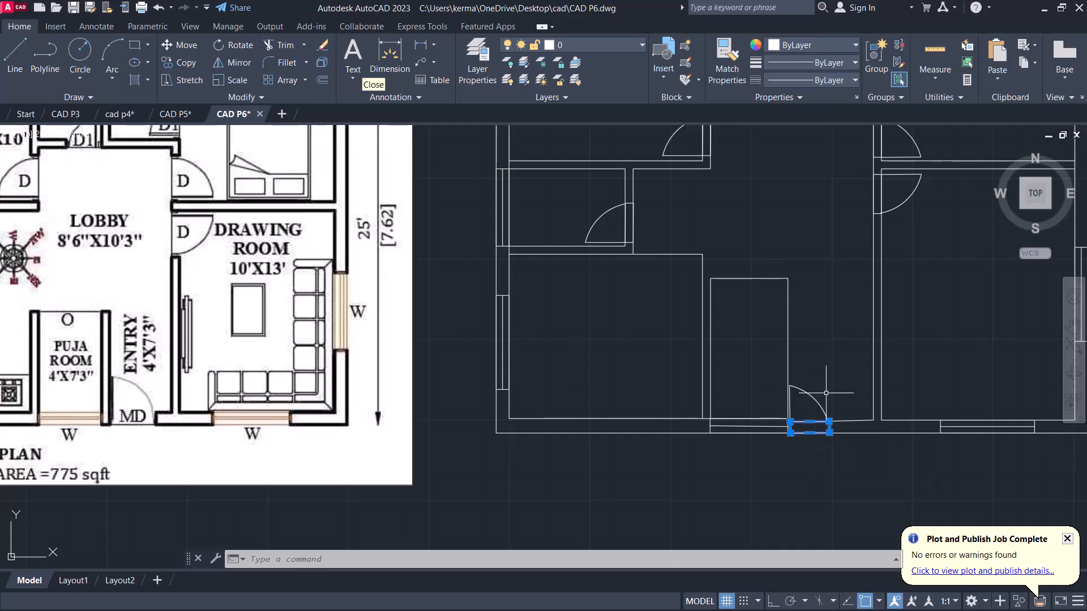
Explode the main door's threshold rectangle and delete its north line.
key("x")
key("Return")
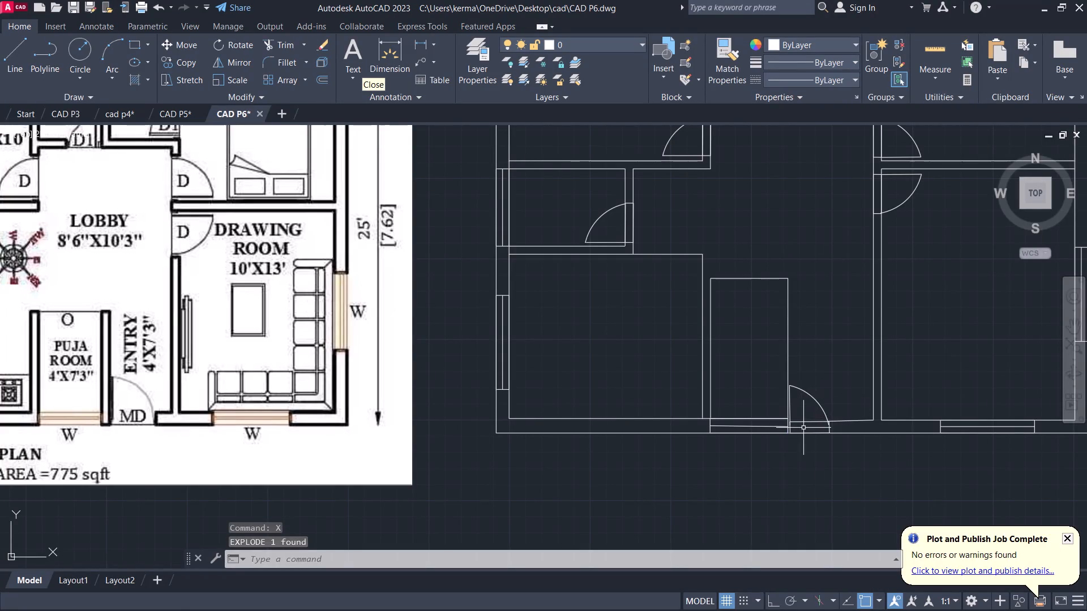
left_click(803, 421)
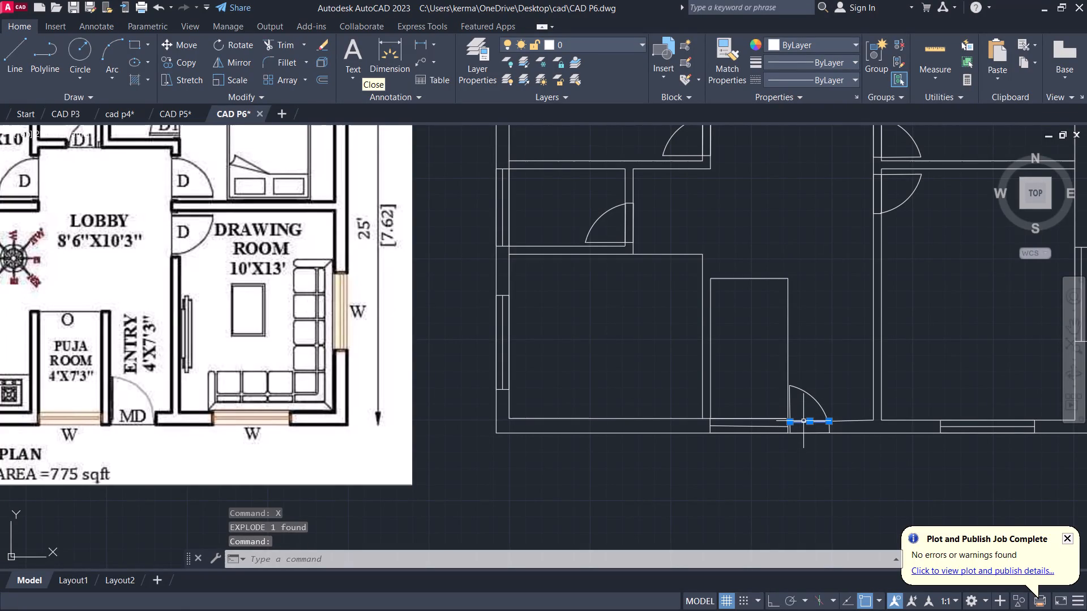
key("Delete")
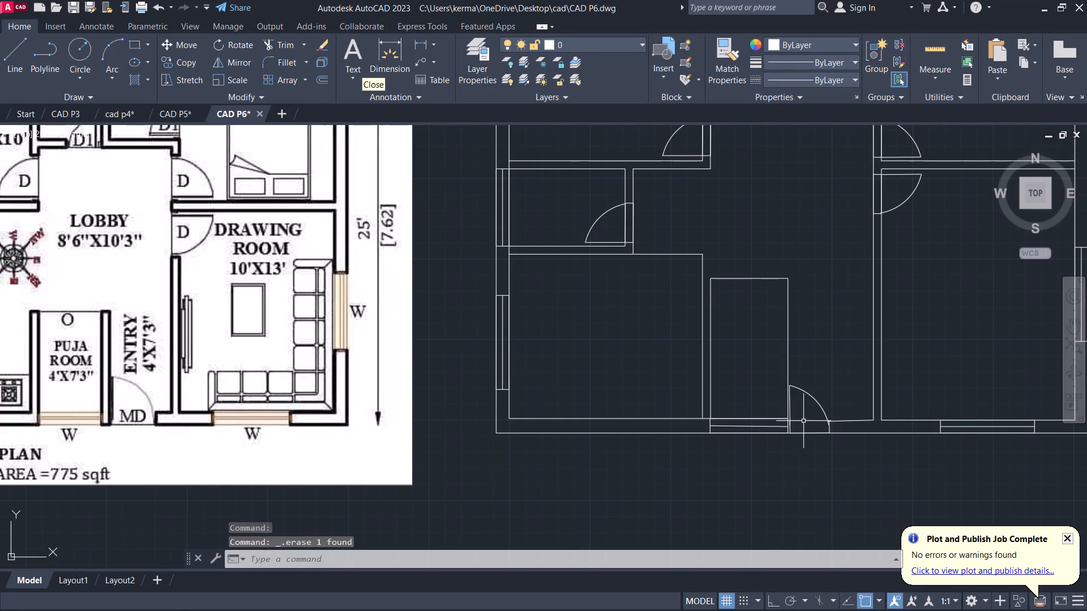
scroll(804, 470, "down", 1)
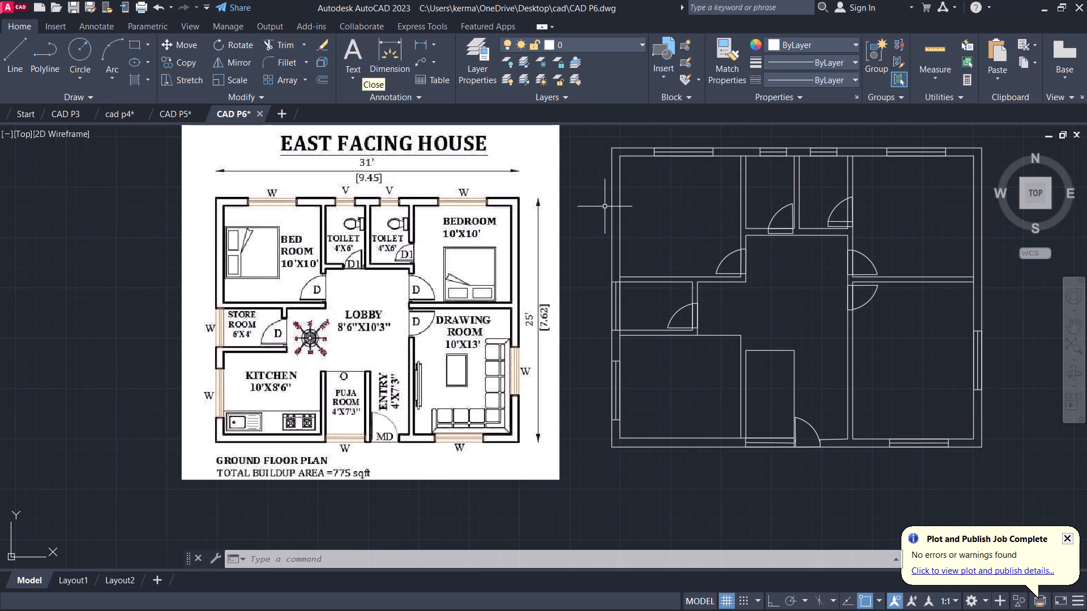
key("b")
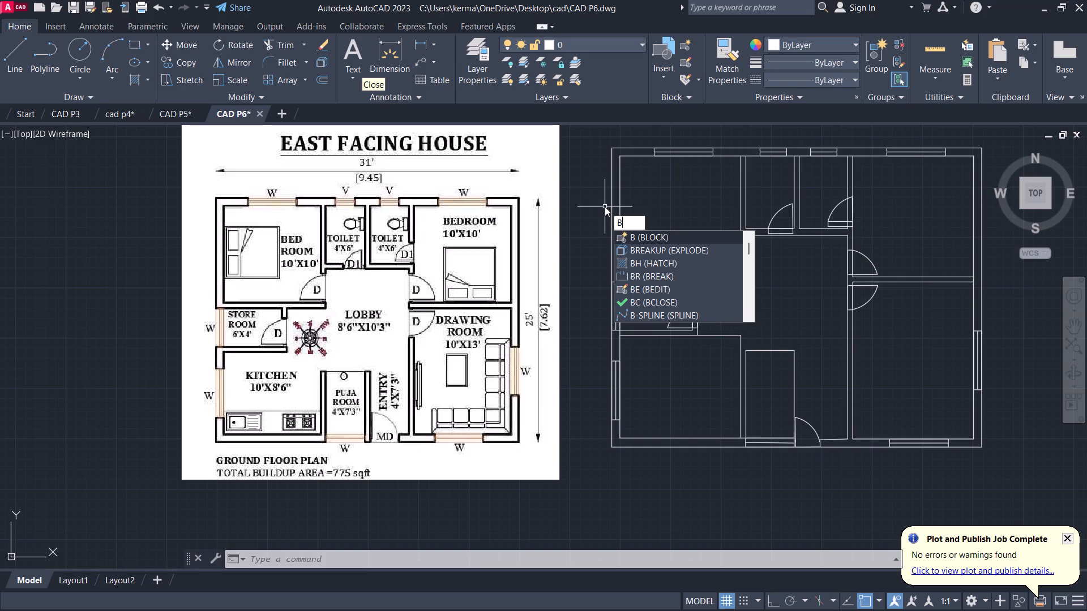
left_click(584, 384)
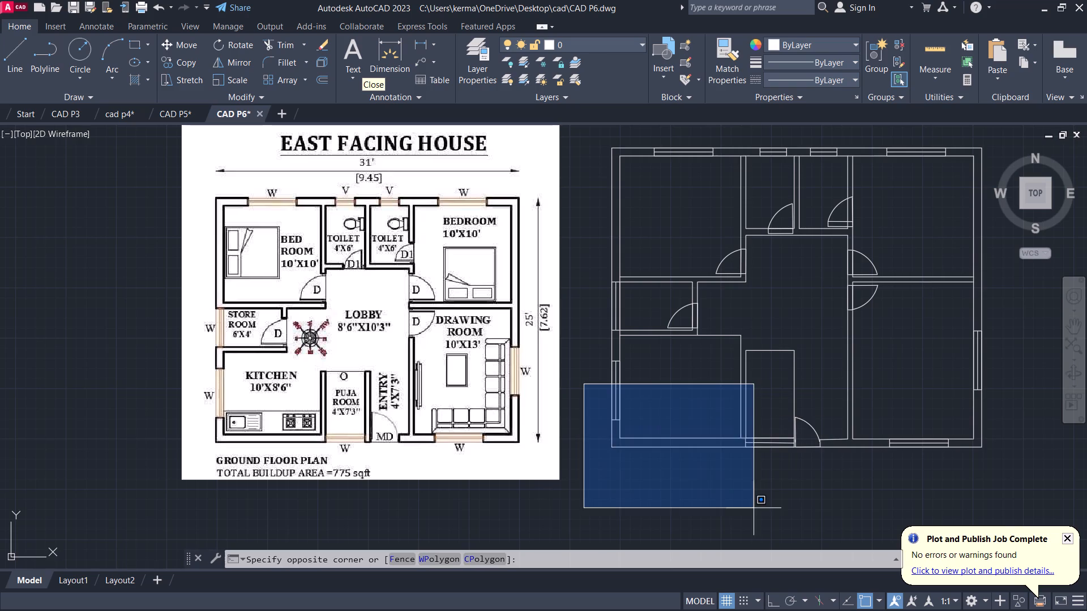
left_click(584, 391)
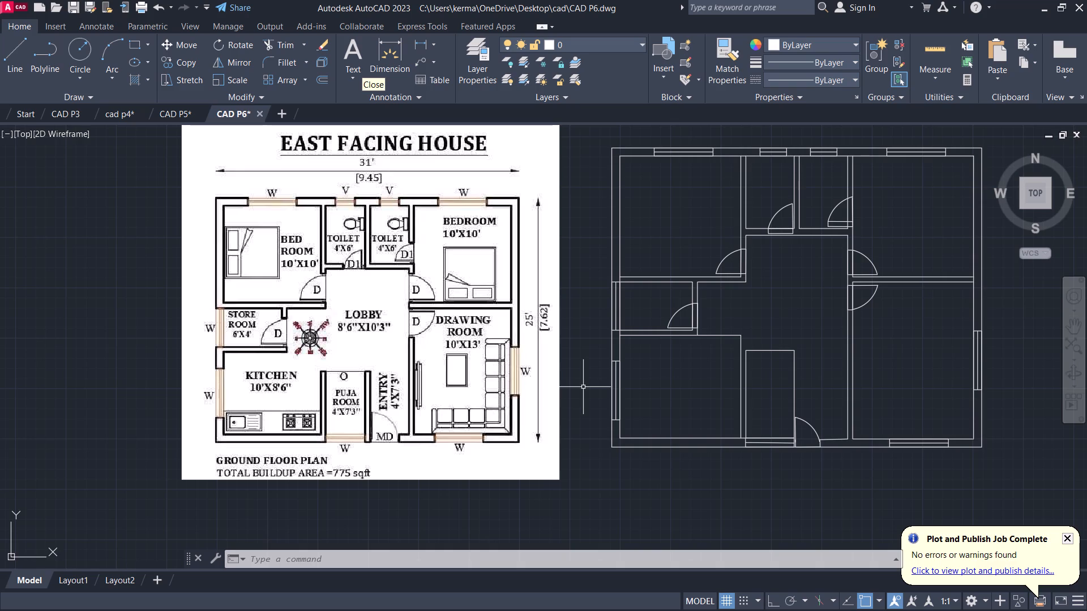
Draw a bed outline rectangle about 5'-4" by 5'-0" beside the west wall of the northwest bedroom.
type("REC")
key("Return")
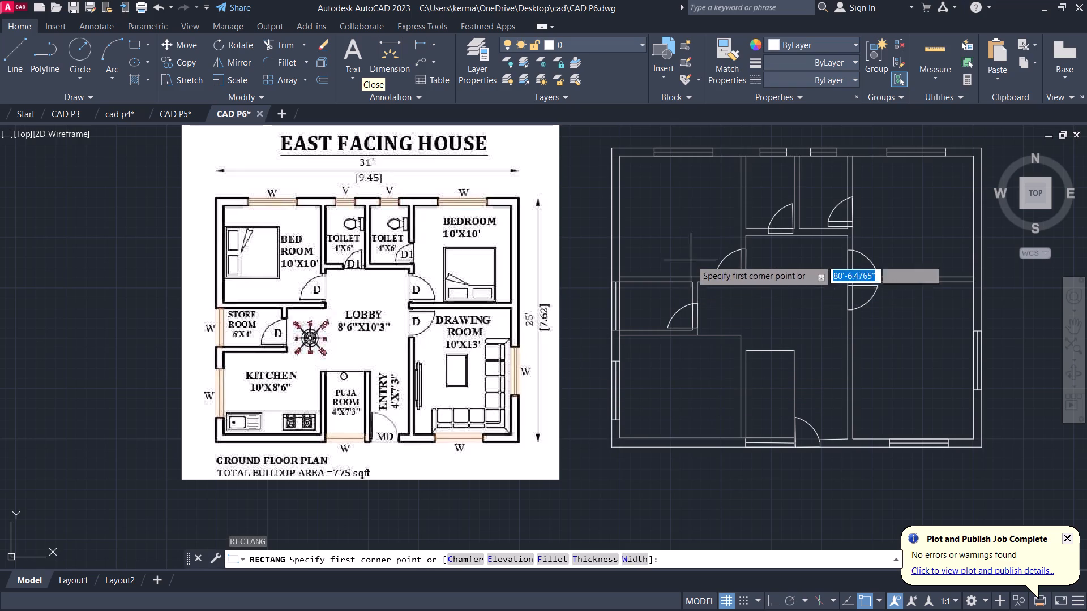
scroll(657, 218, "up", 2)
middle_click_drag(658, 218, 659, 218)
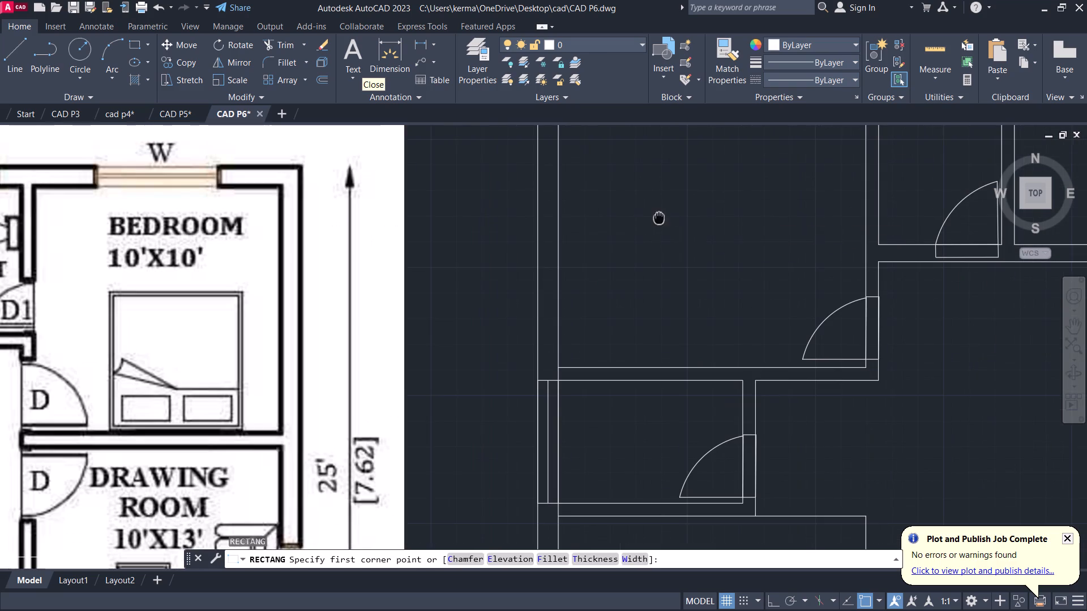
middle_click_drag(659, 218, 731, 355)
scroll(717, 347, "down", 3)
scroll(714, 346, "up", 1)
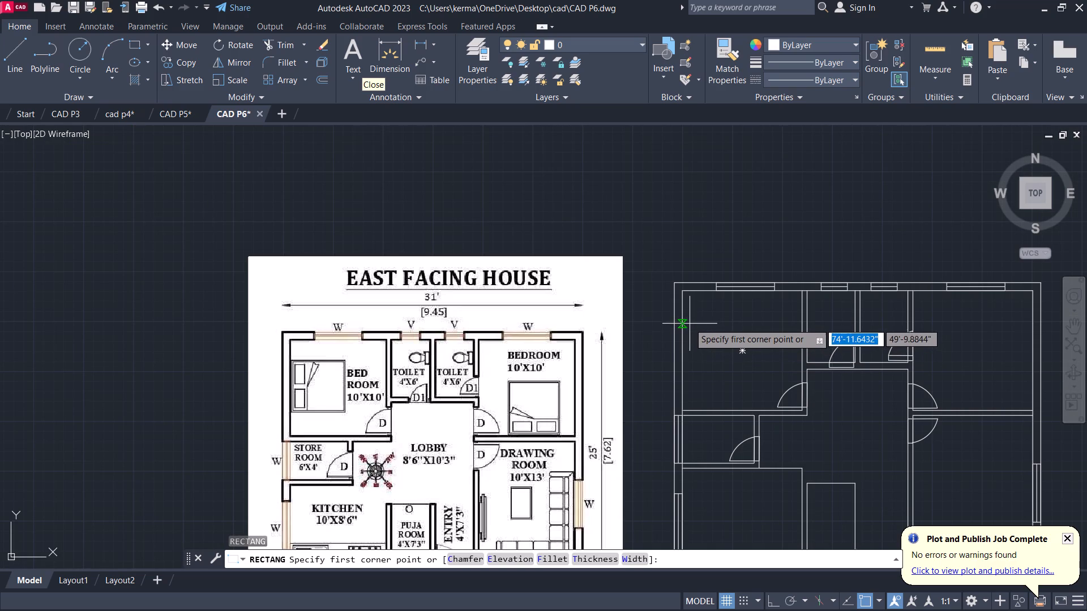
scroll(686, 322, "up", 4)
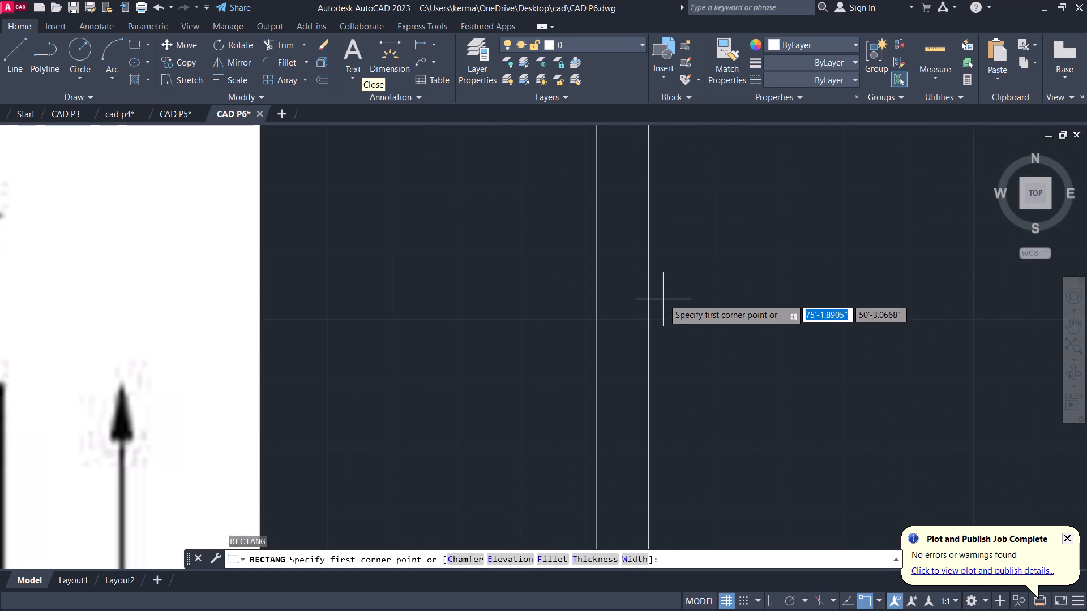
scroll(663, 297, "down", 2)
middle_click_drag(675, 298, 807, 302)
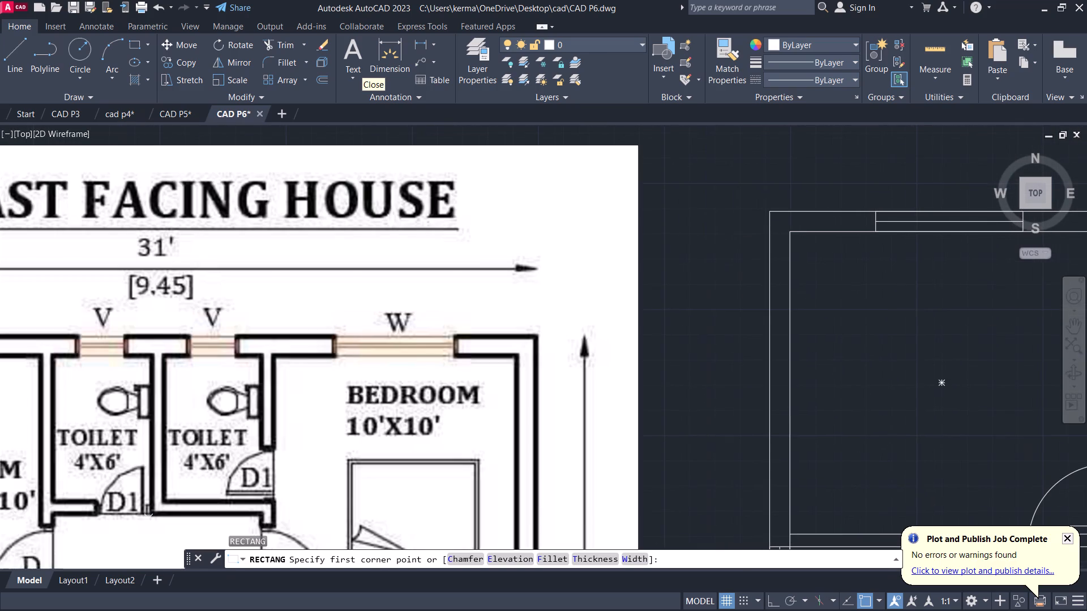
scroll(798, 301, "down", 1)
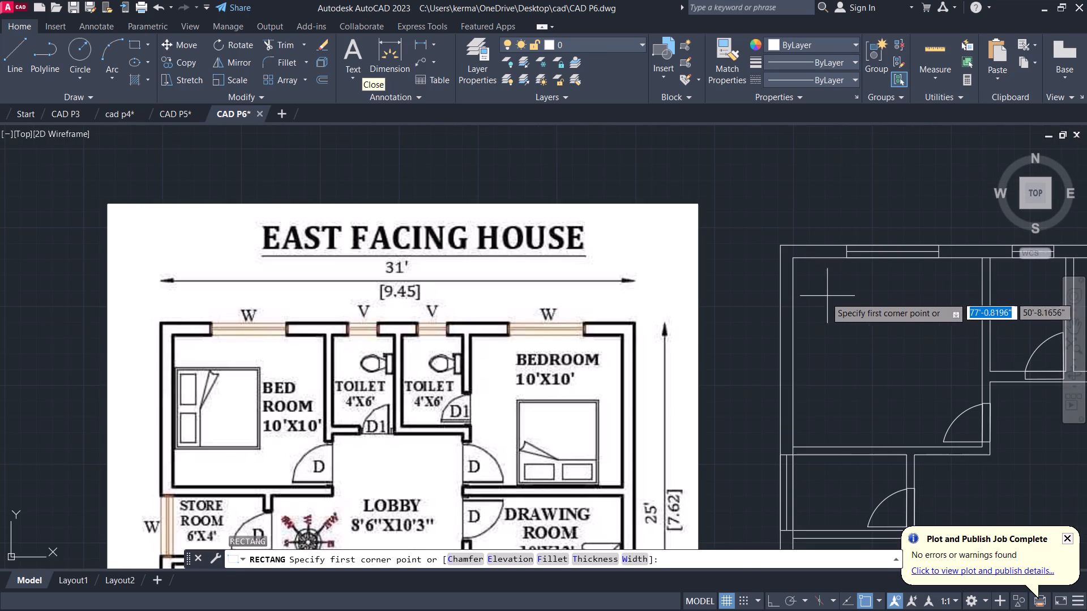
scroll(799, 302, "up", 2)
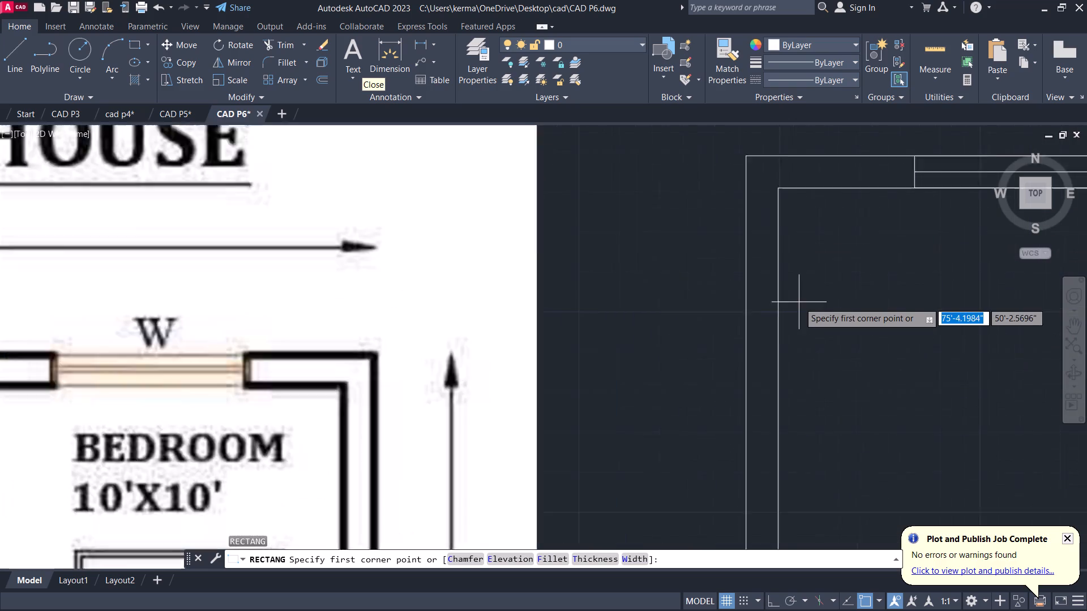
scroll(799, 302, "up", 2)
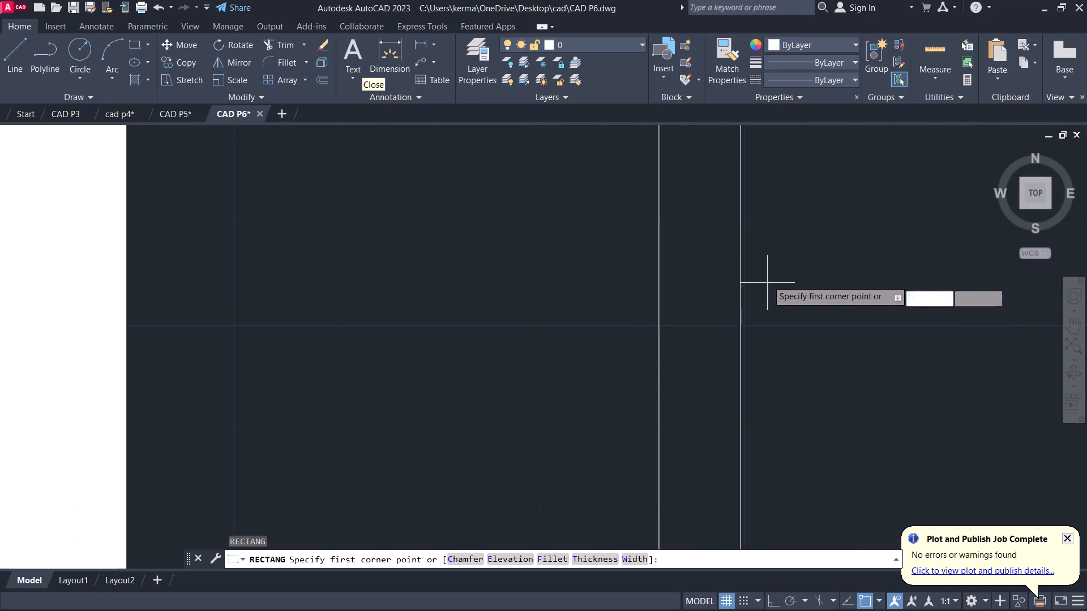
left_click(766, 227)
scroll(867, 326, "down", 1)
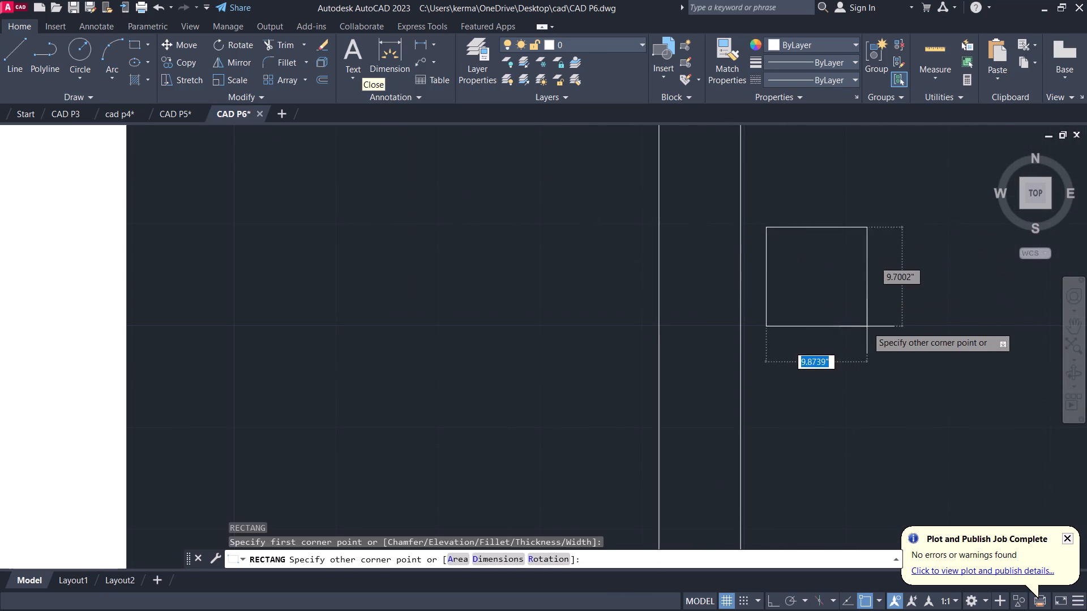
scroll(867, 326, "down", 2)
middle_click_drag(865, 329, 797, 19)
scroll(797, 19, "up", 1)
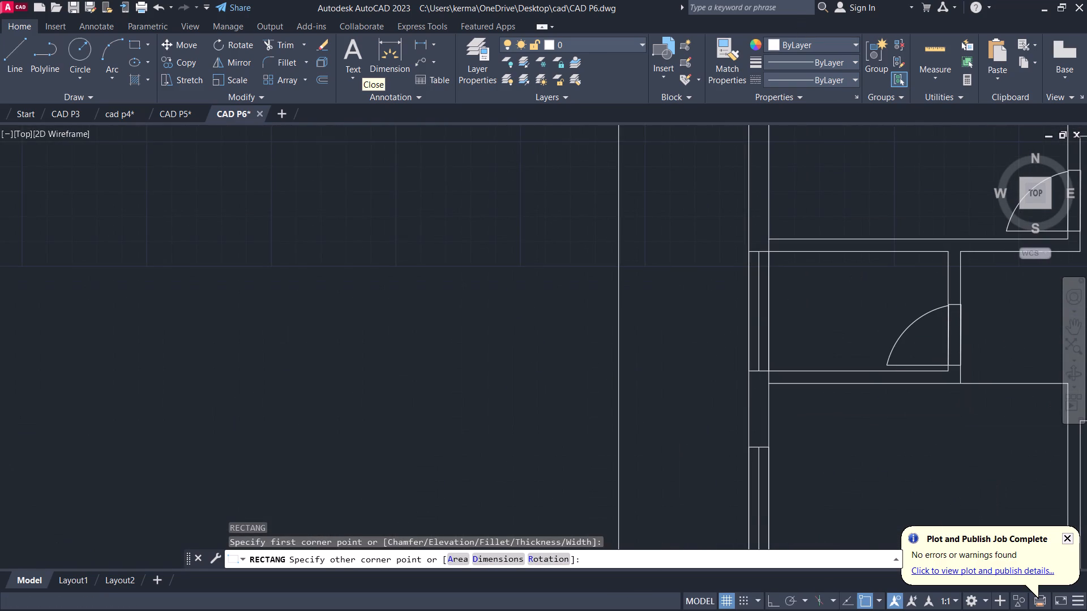
scroll(846, 195, "down", 1)
middle_click_drag(859, 227, 858, 244)
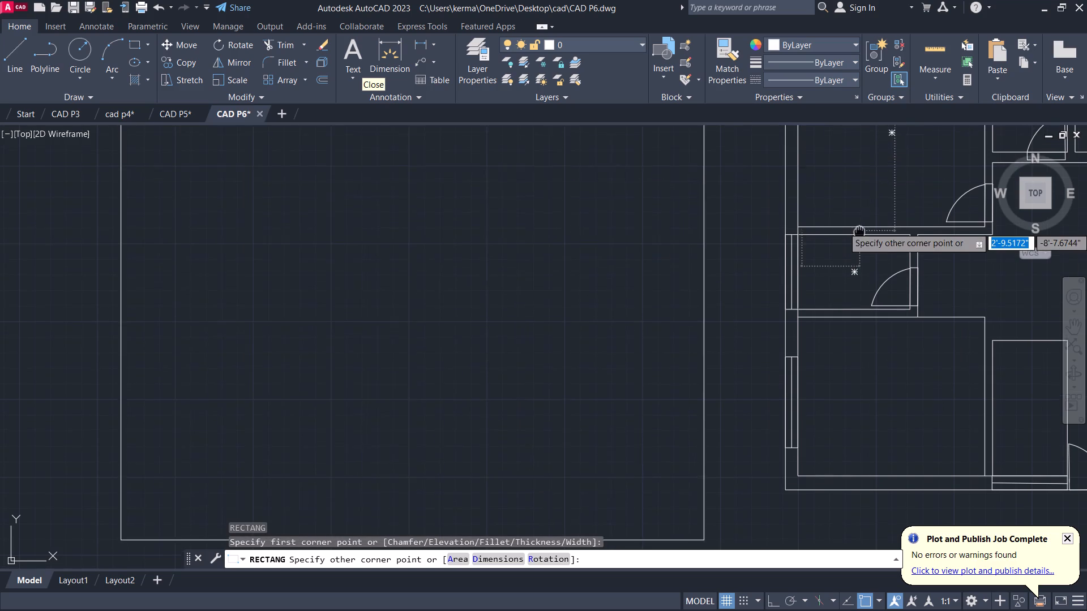
middle_click_drag(858, 244, 827, 383)
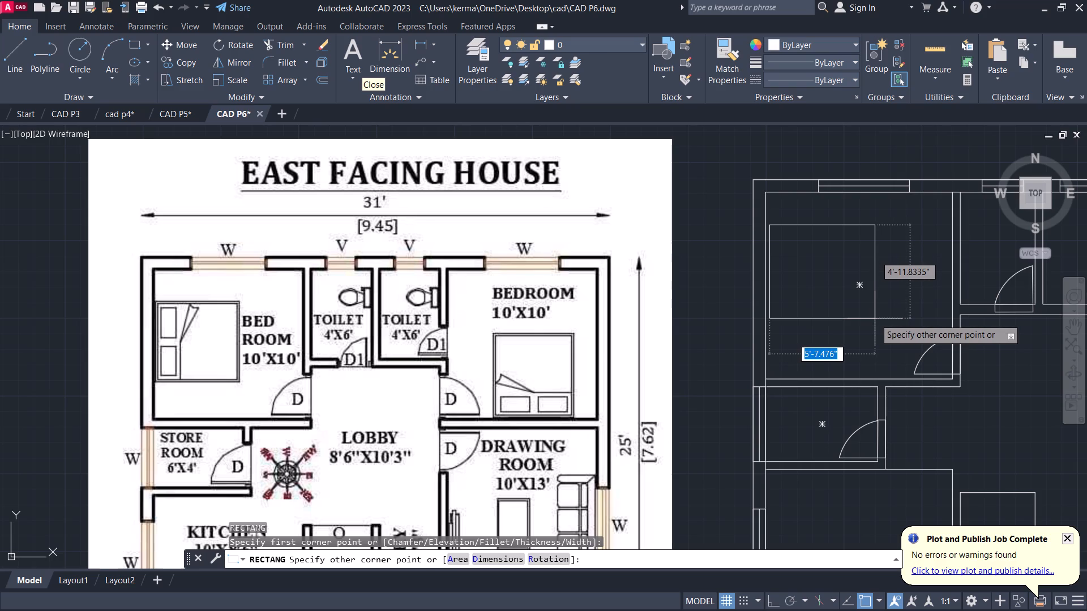
left_click(870, 319)
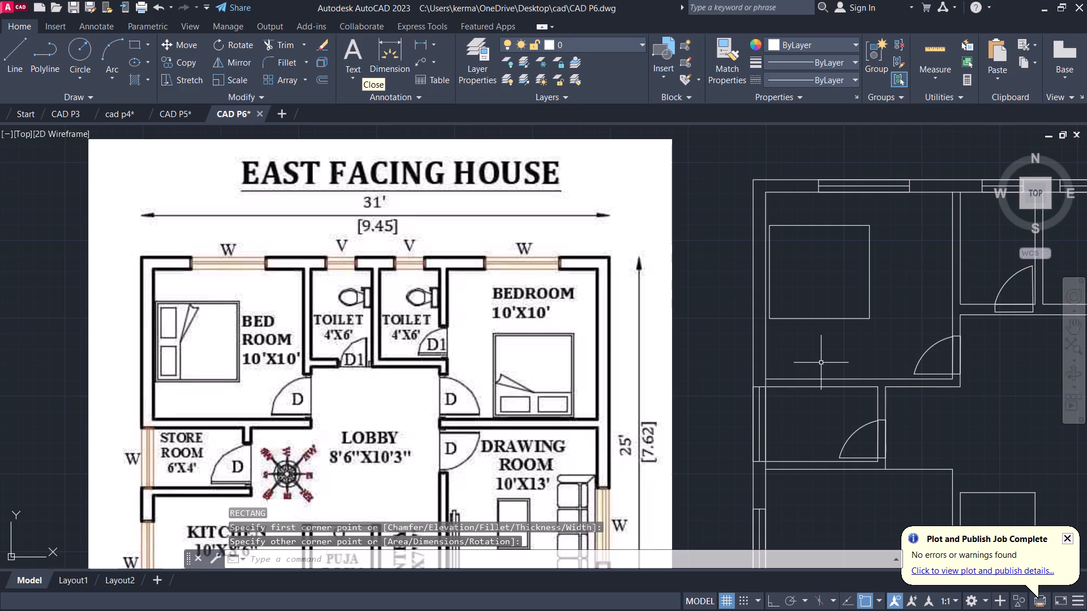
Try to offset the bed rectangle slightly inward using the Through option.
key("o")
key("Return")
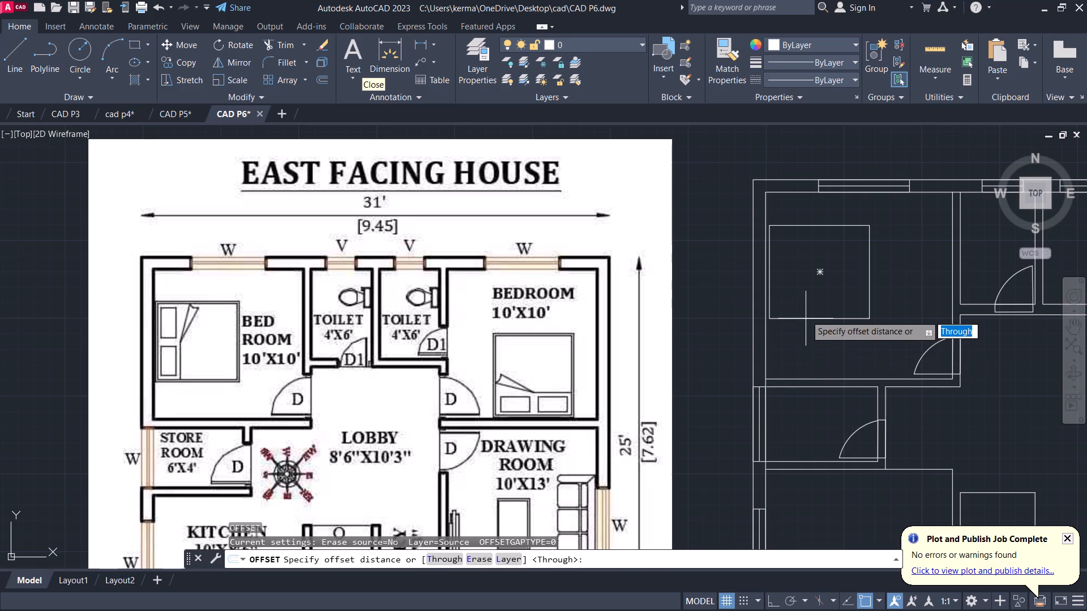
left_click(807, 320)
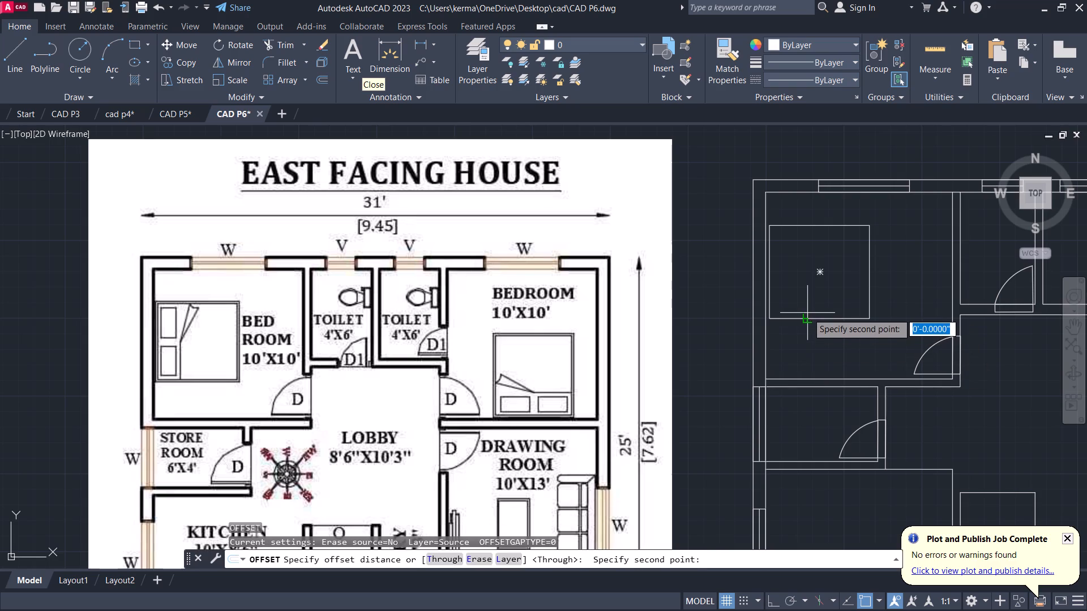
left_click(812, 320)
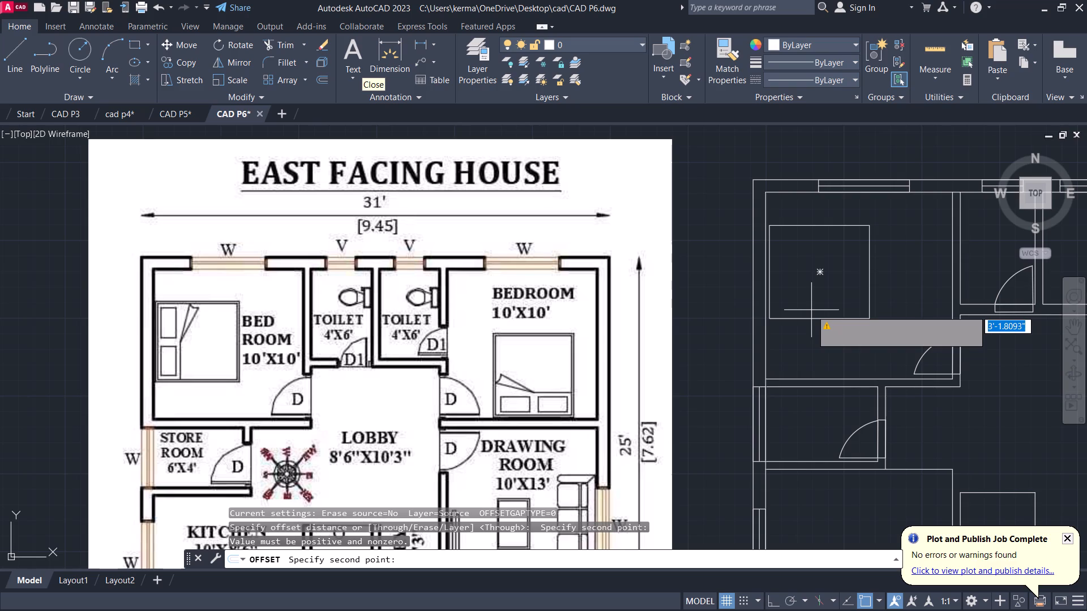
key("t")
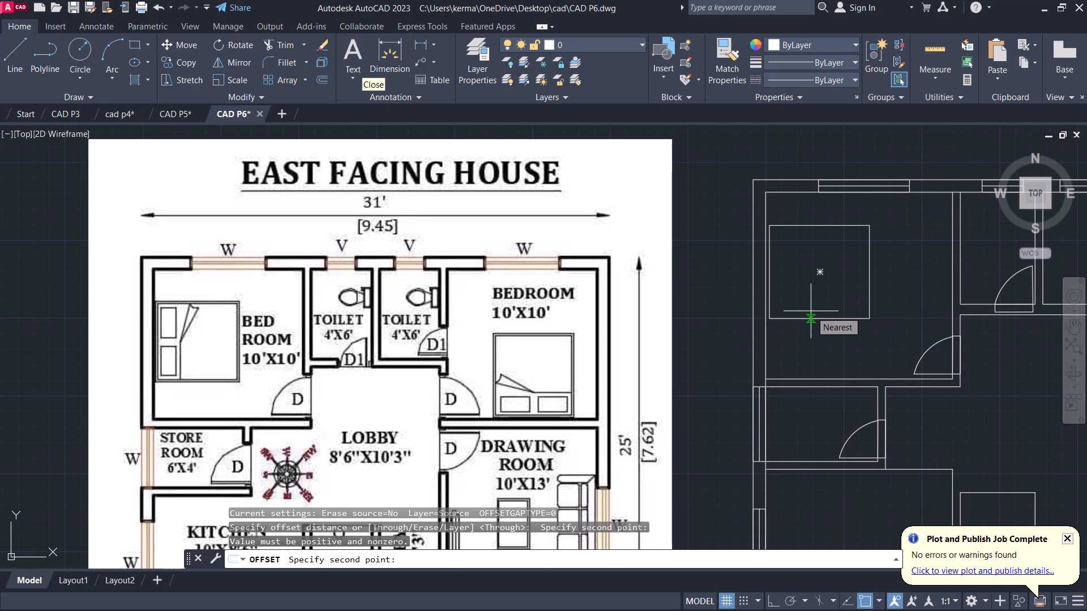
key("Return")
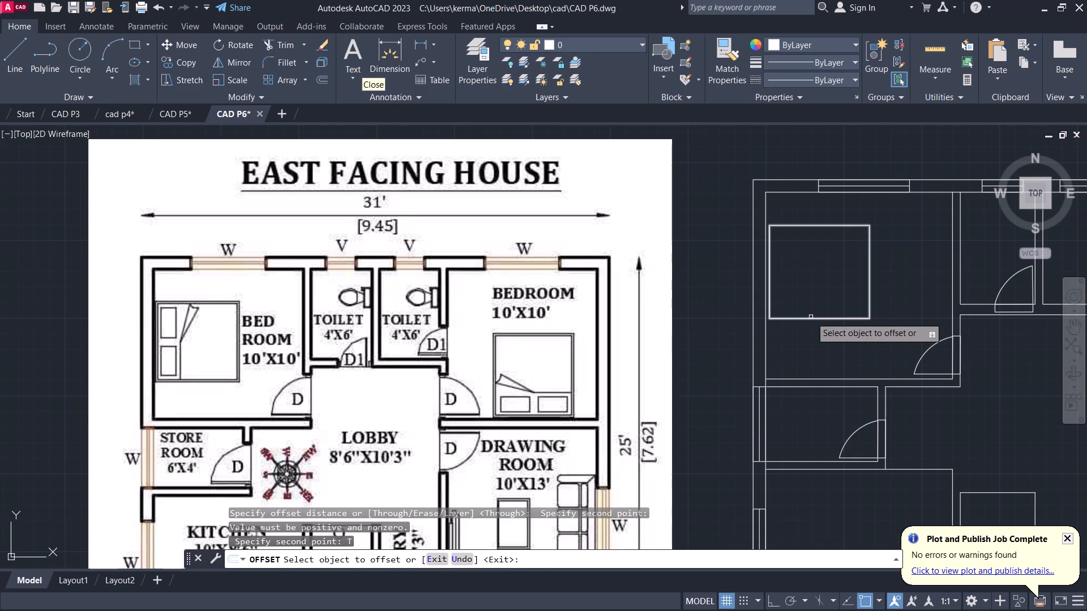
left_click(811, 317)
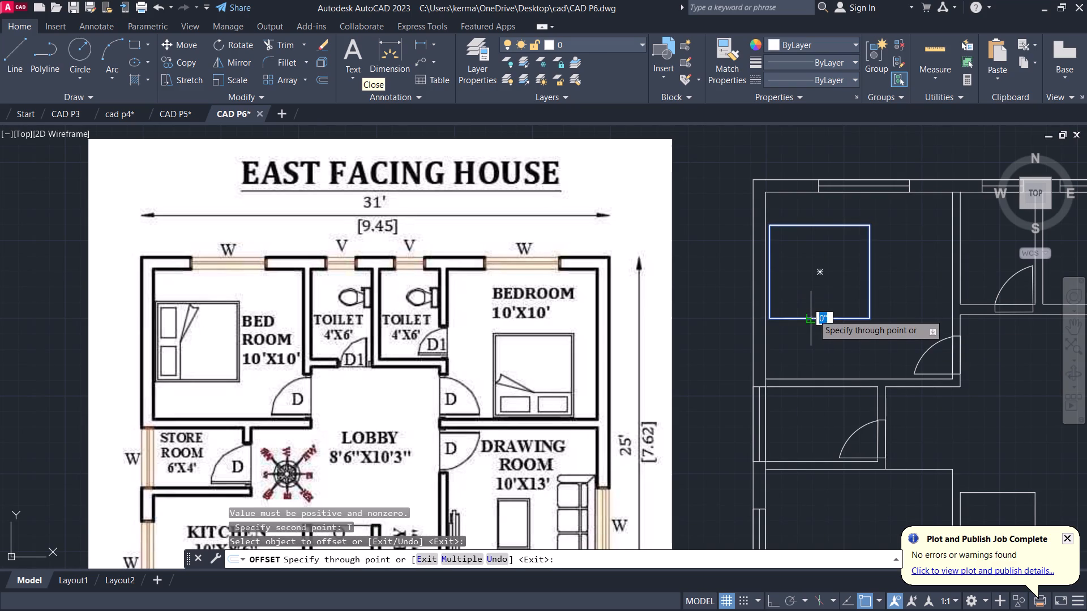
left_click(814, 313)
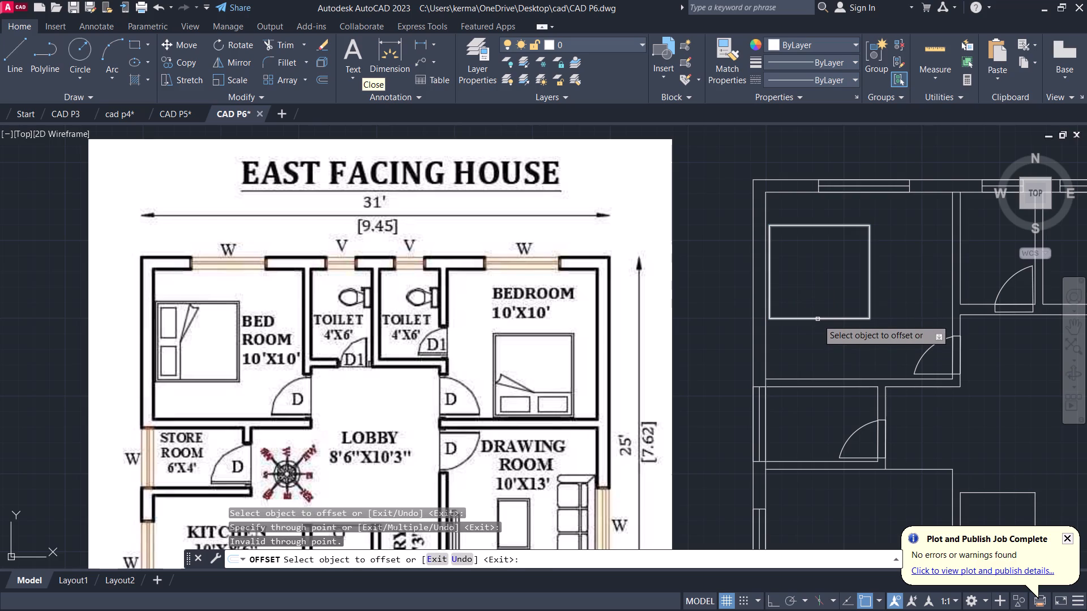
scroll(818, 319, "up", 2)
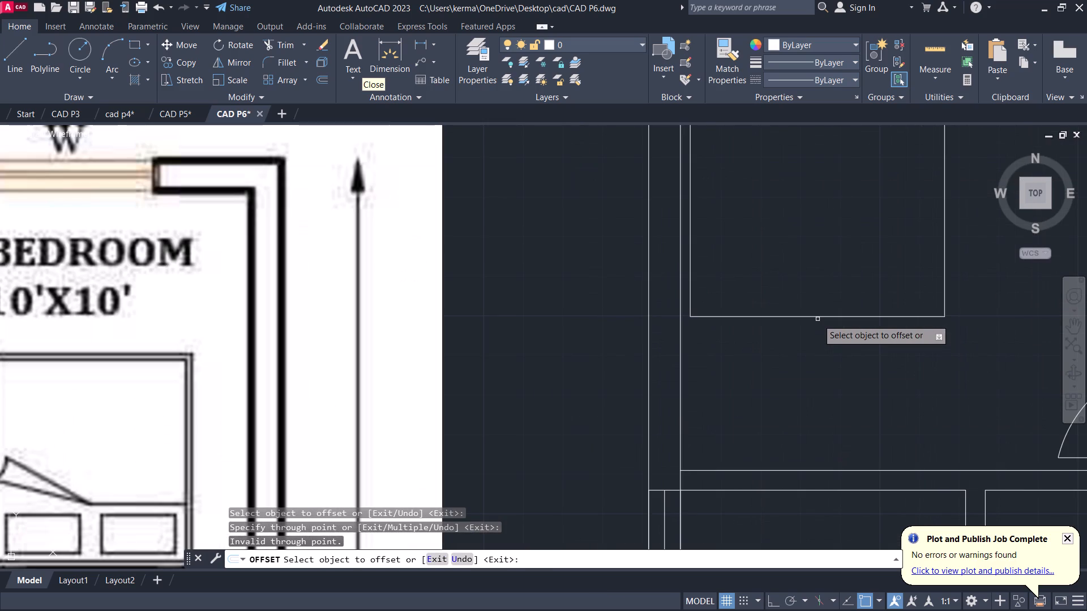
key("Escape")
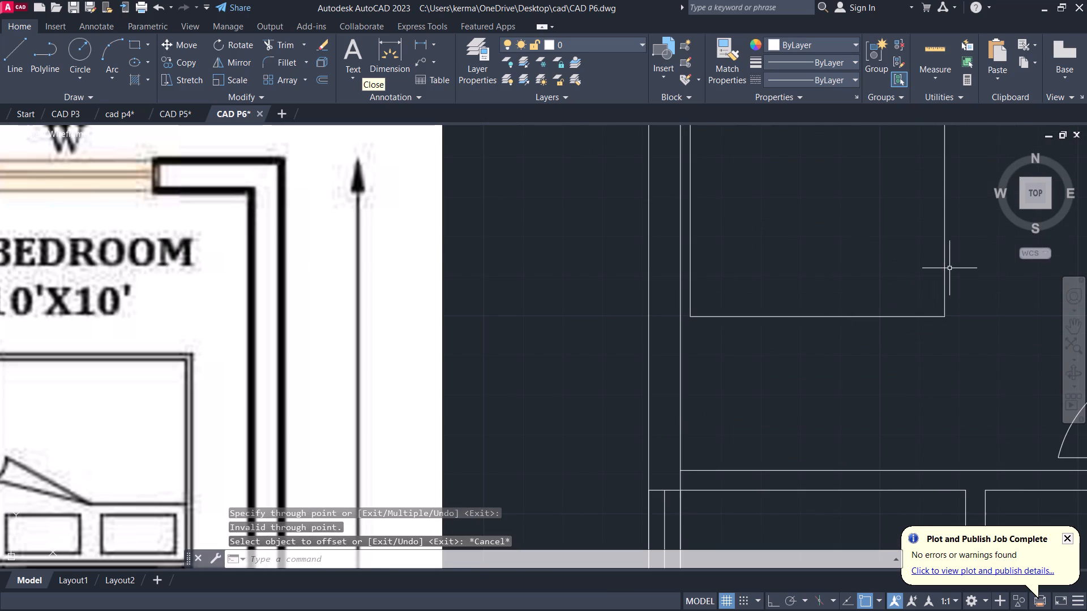
Stretch the east edge of the bed rectangle about 8" east.
left_click(947, 268)
scroll(945, 247, "down", 1)
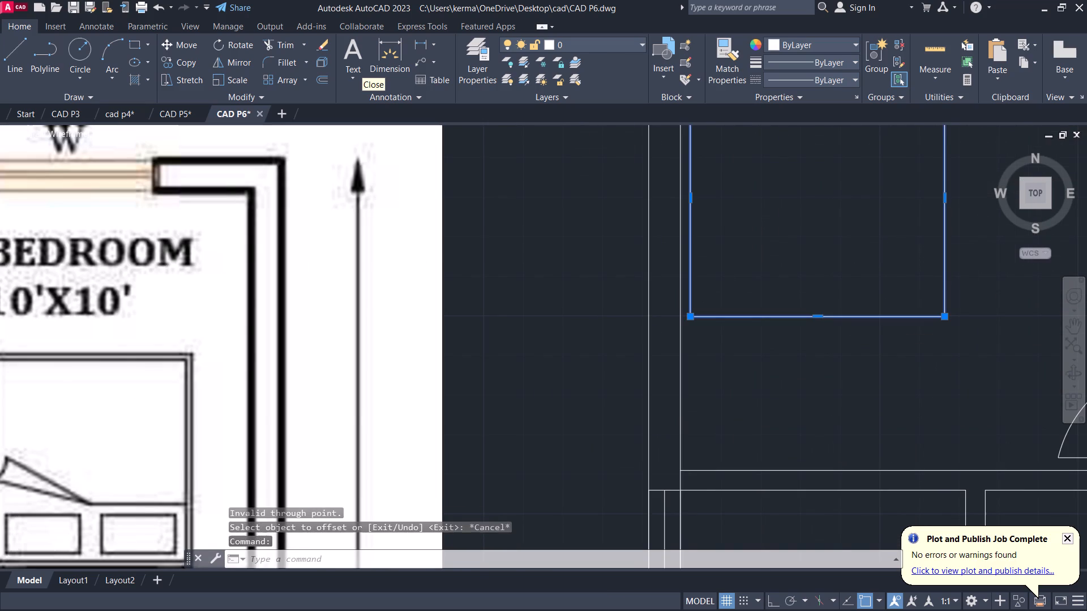
scroll(945, 247, "down", 1)
left_click(945, 230)
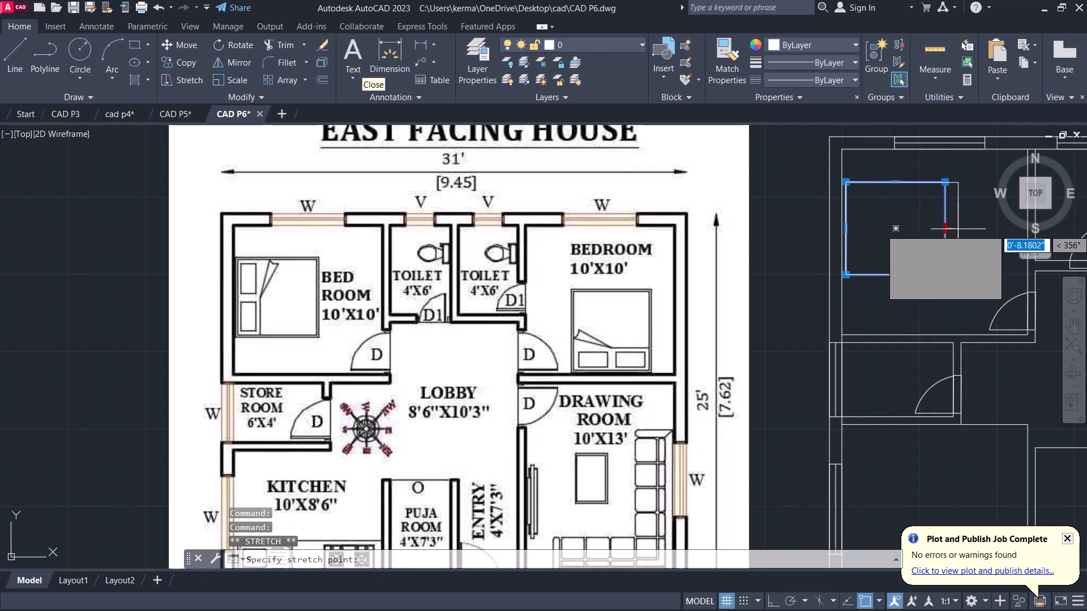
left_click(958, 229)
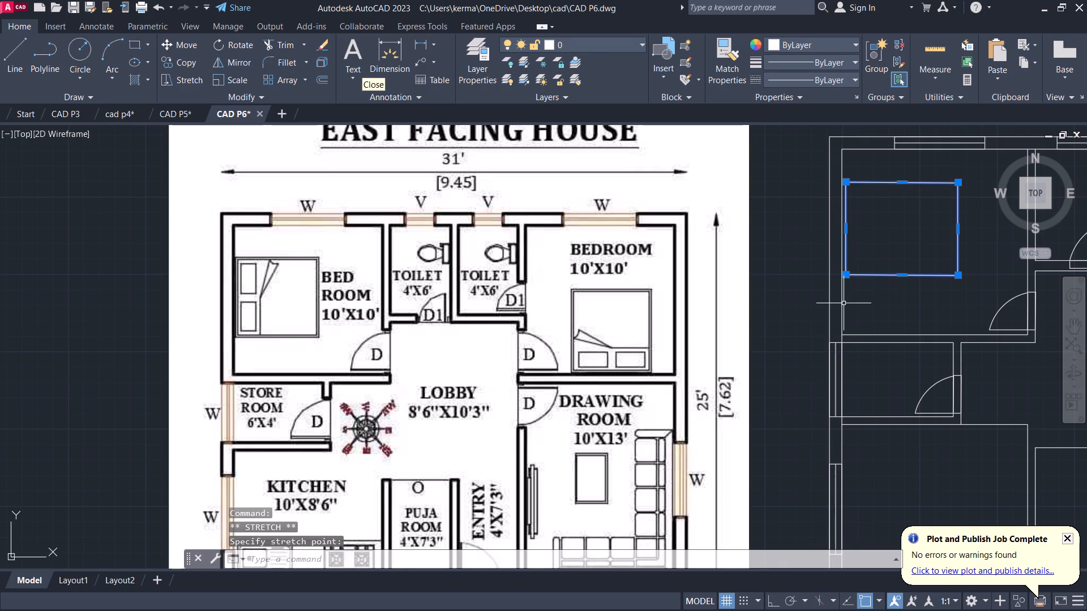
key("Escape")
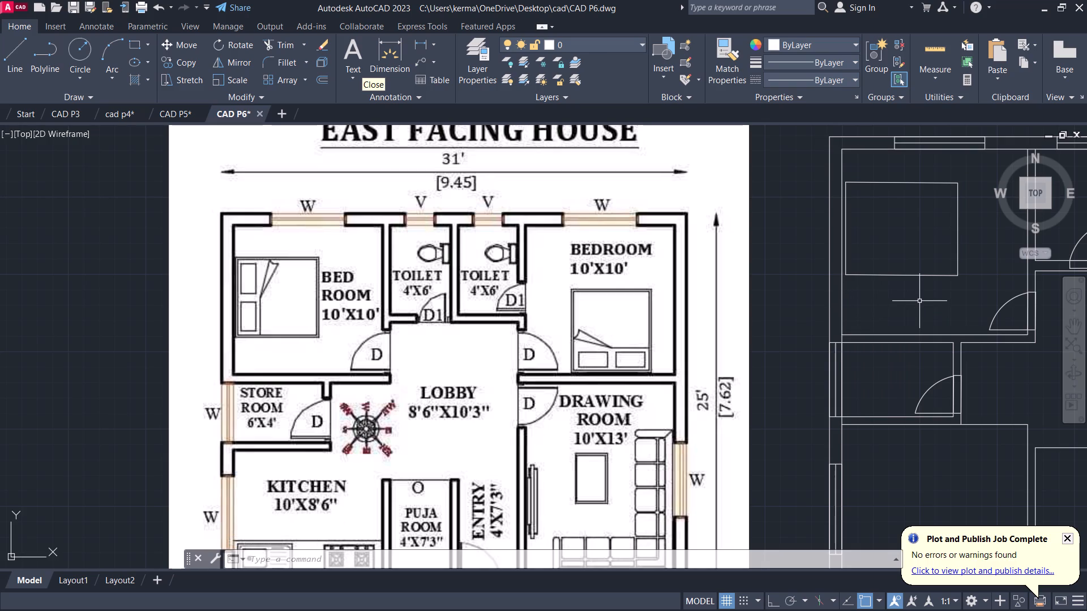
Offset the bed rectangle about 2" inward using the Through option.
key("o")
key("Return")
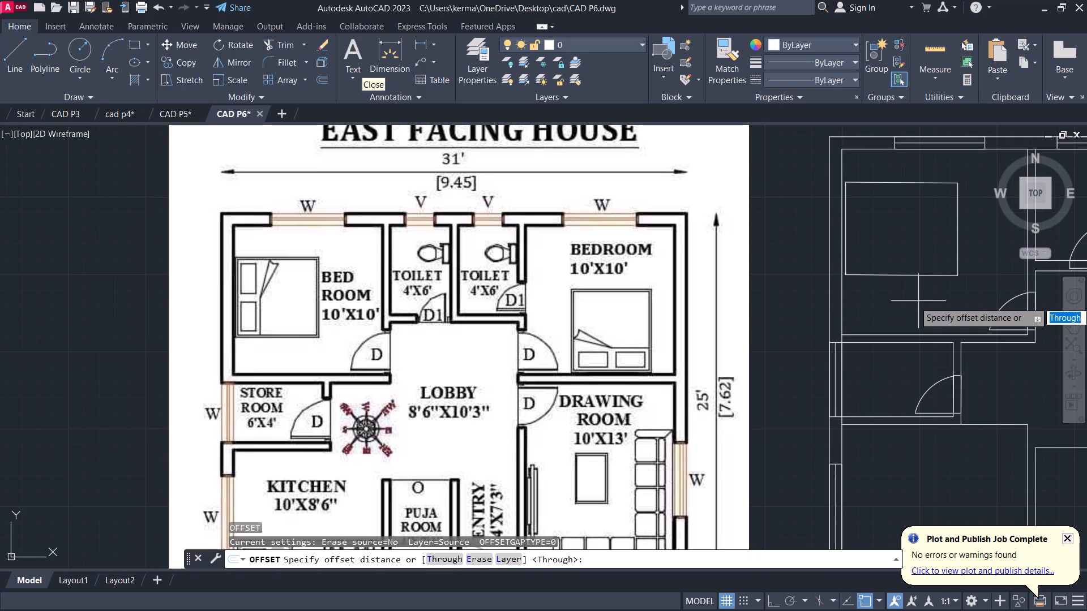
key("Return")
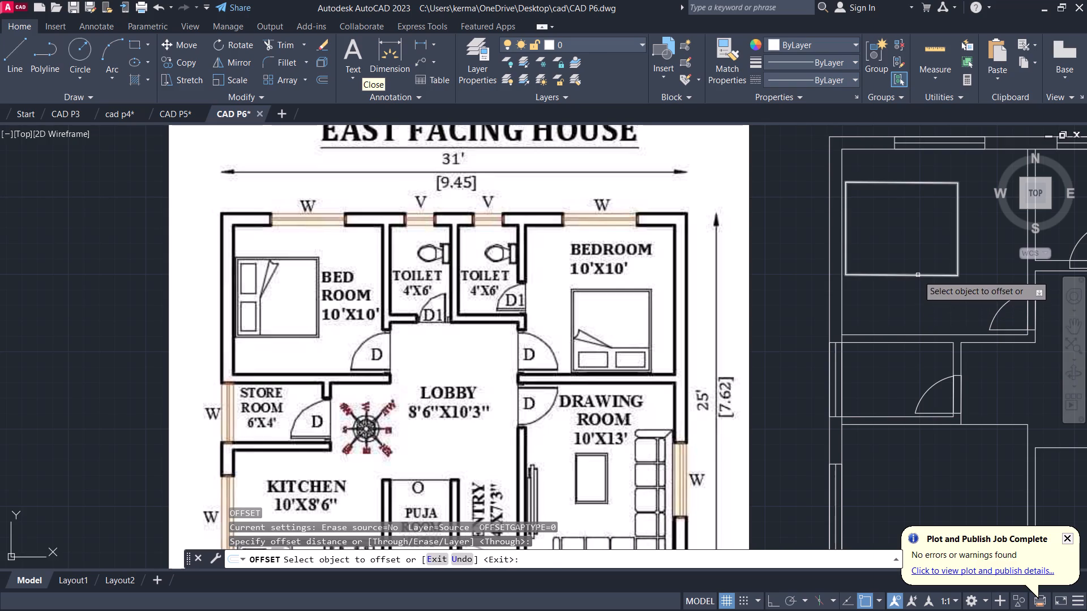
left_click(918, 275)
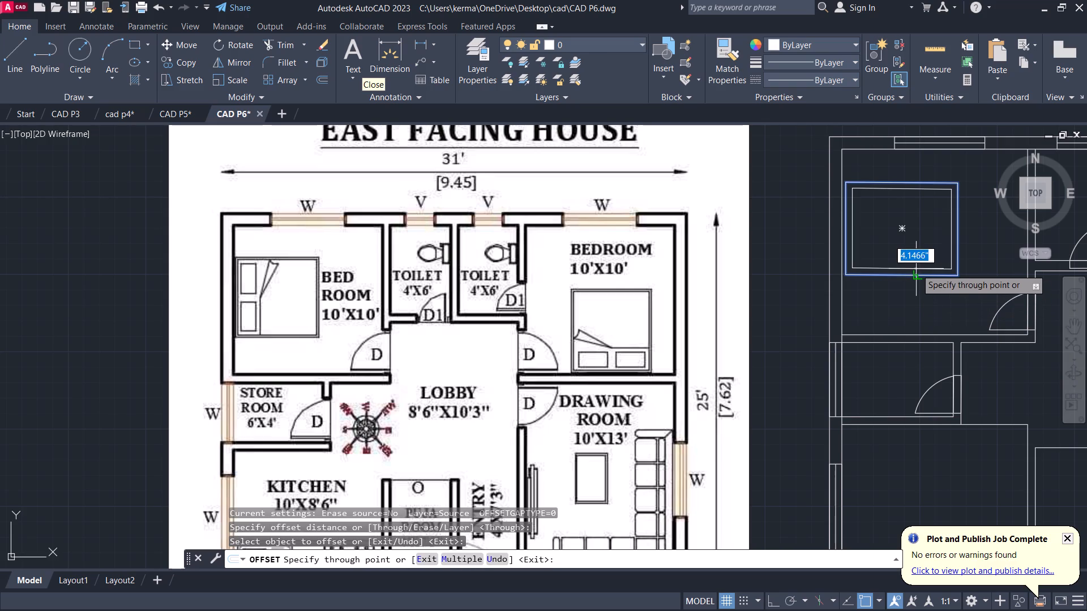
scroll(915, 268, "up", 3)
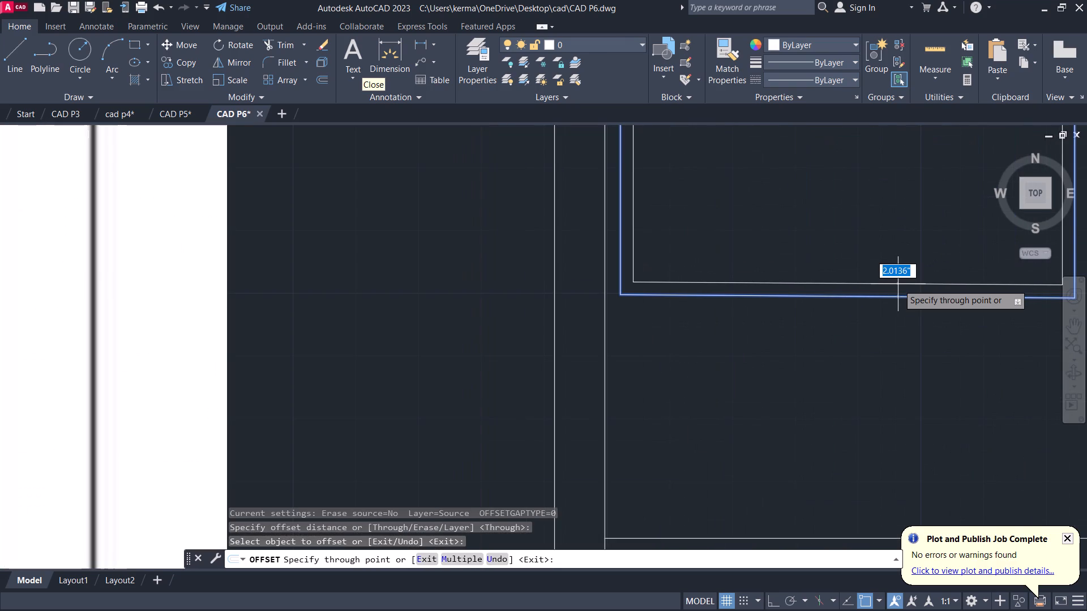
left_click(898, 286)
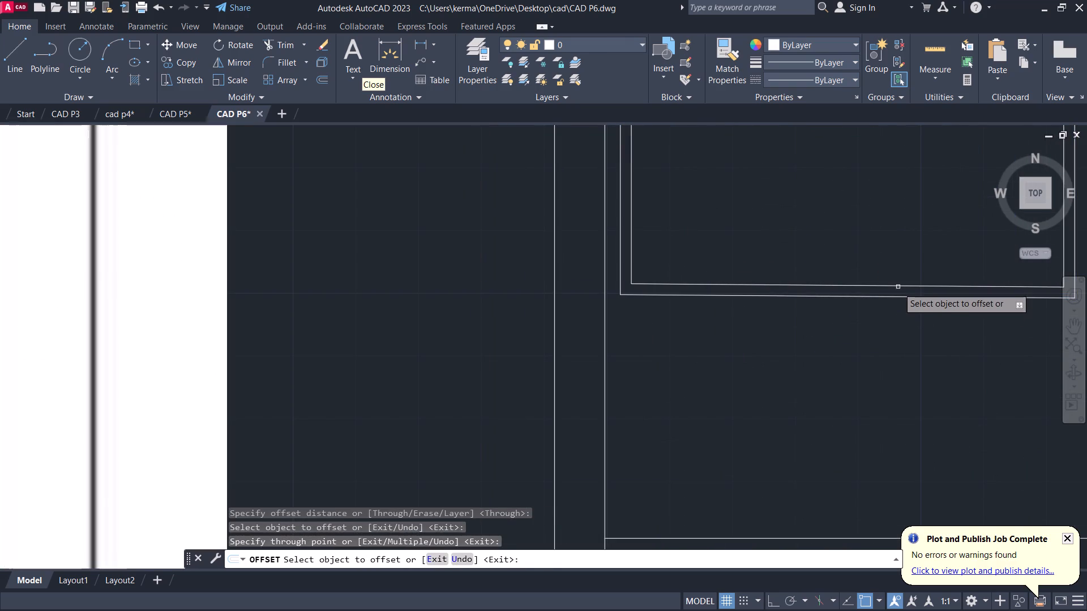
Draw a small upright pillow rectangle inside the northwest corner of the bed's inner outline.
scroll(890, 305, "down", 2)
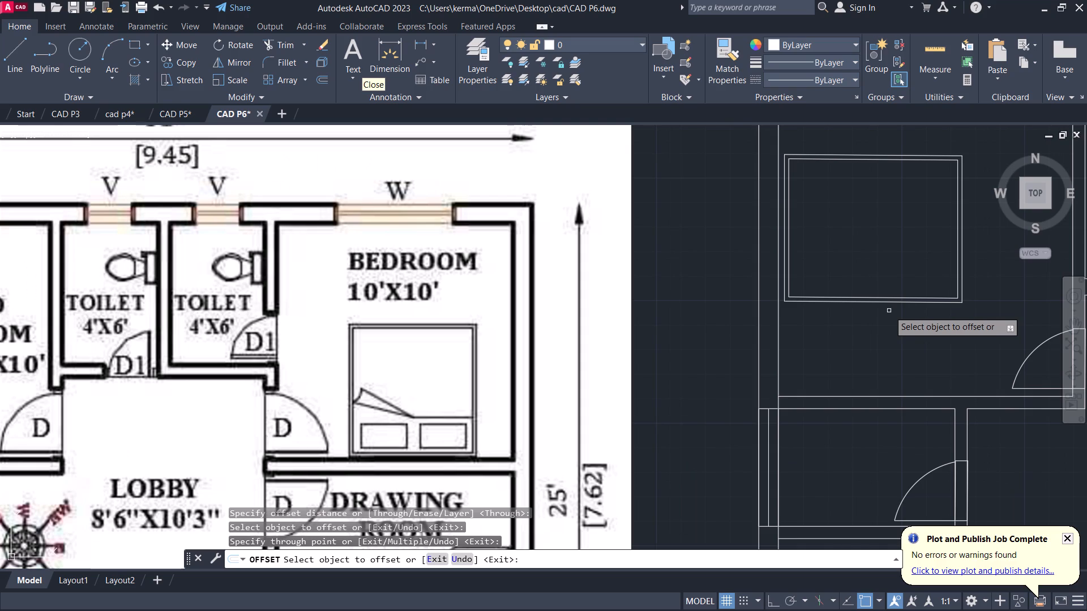
type("REC")
key("Return")
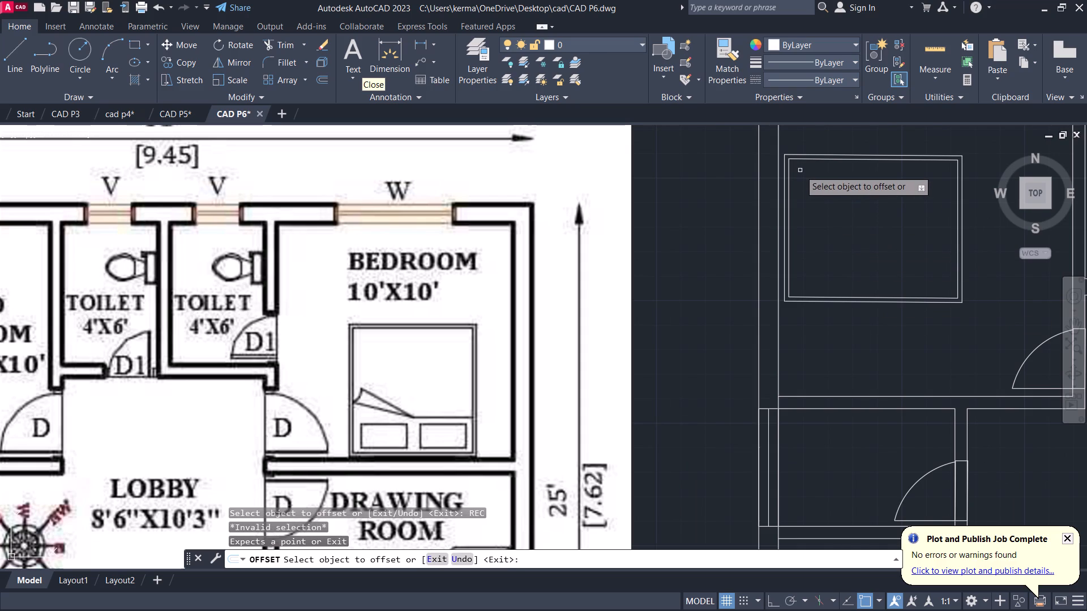
key("Escape")
type("REC")
key("Return")
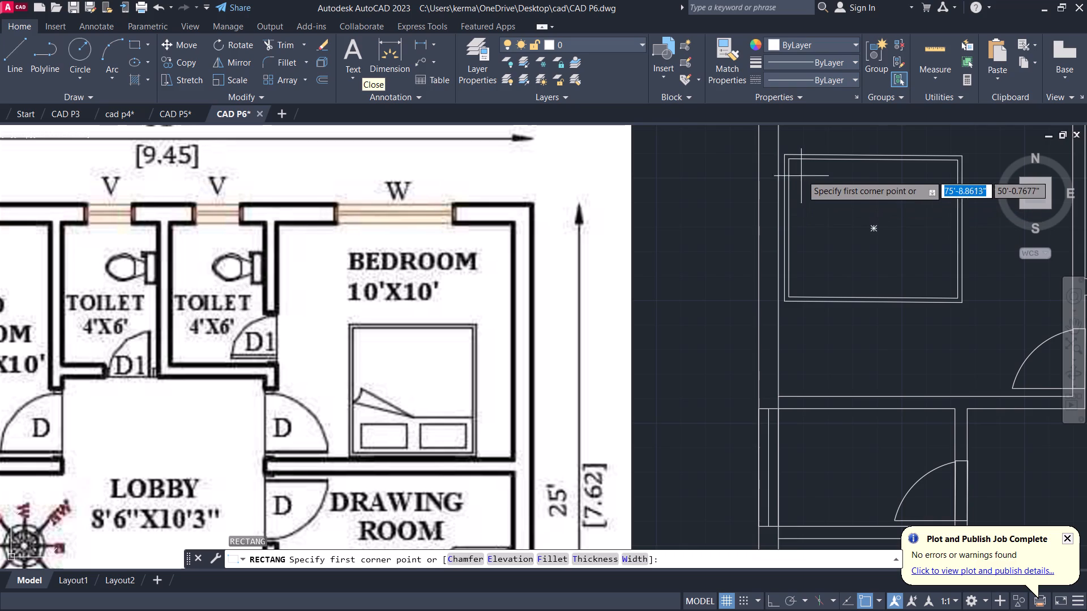
scroll(799, 173, "up", 1)
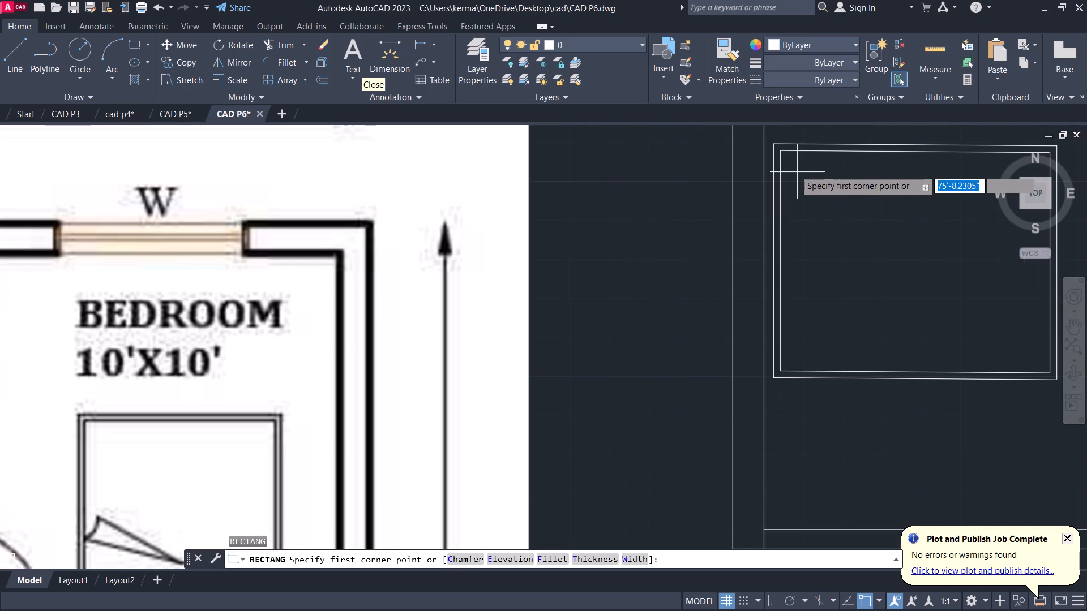
left_click(793, 166)
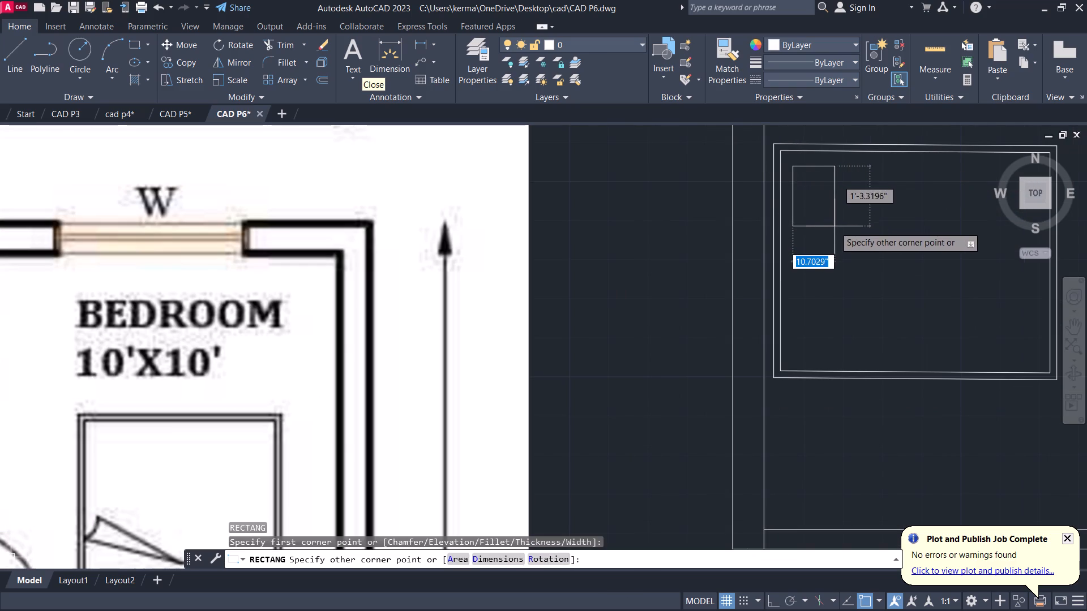
left_click(840, 244)
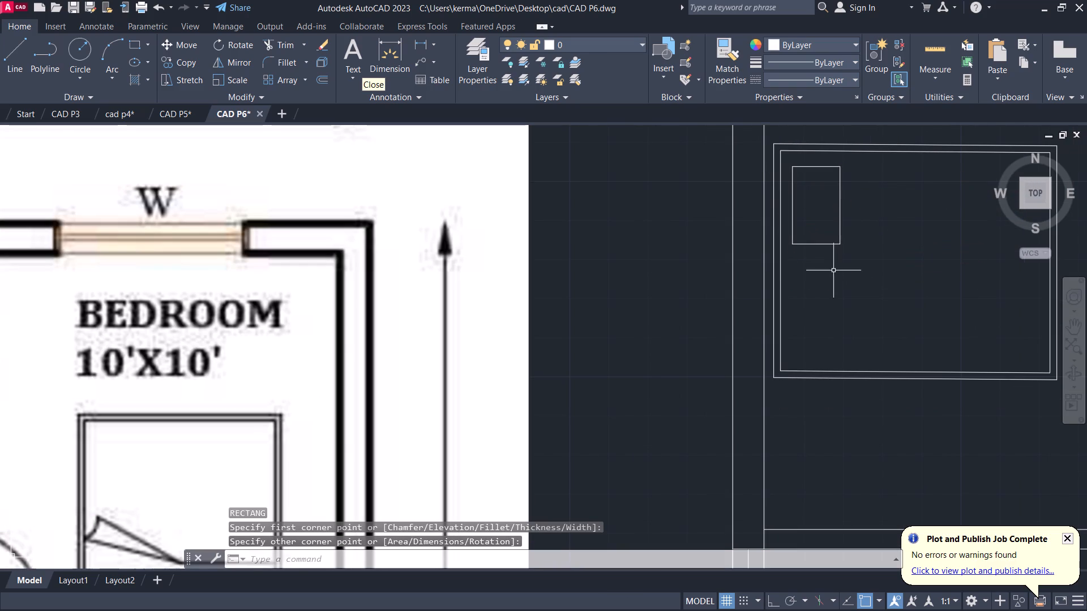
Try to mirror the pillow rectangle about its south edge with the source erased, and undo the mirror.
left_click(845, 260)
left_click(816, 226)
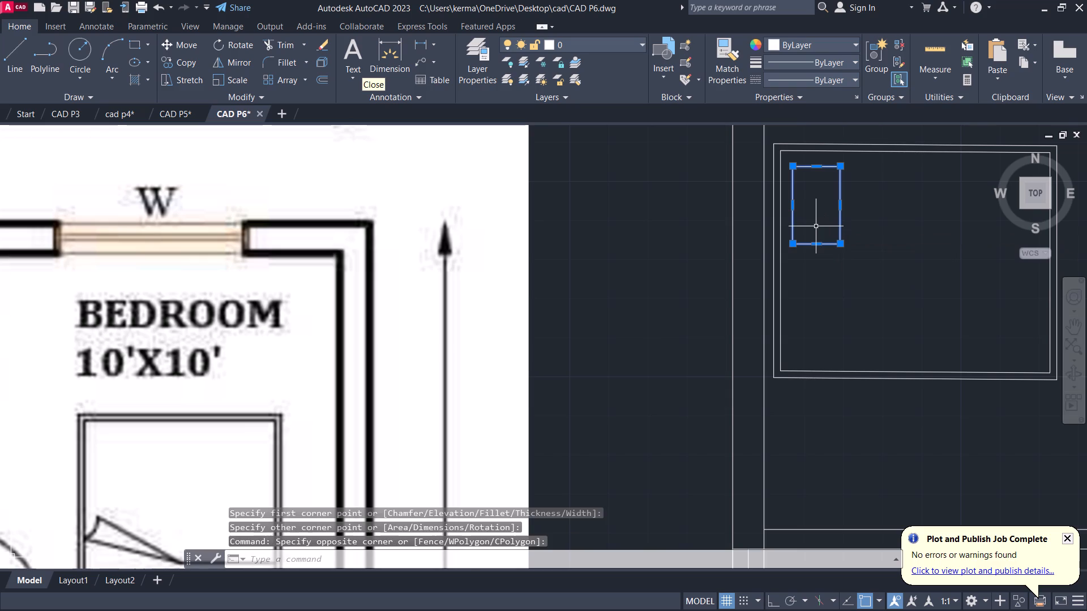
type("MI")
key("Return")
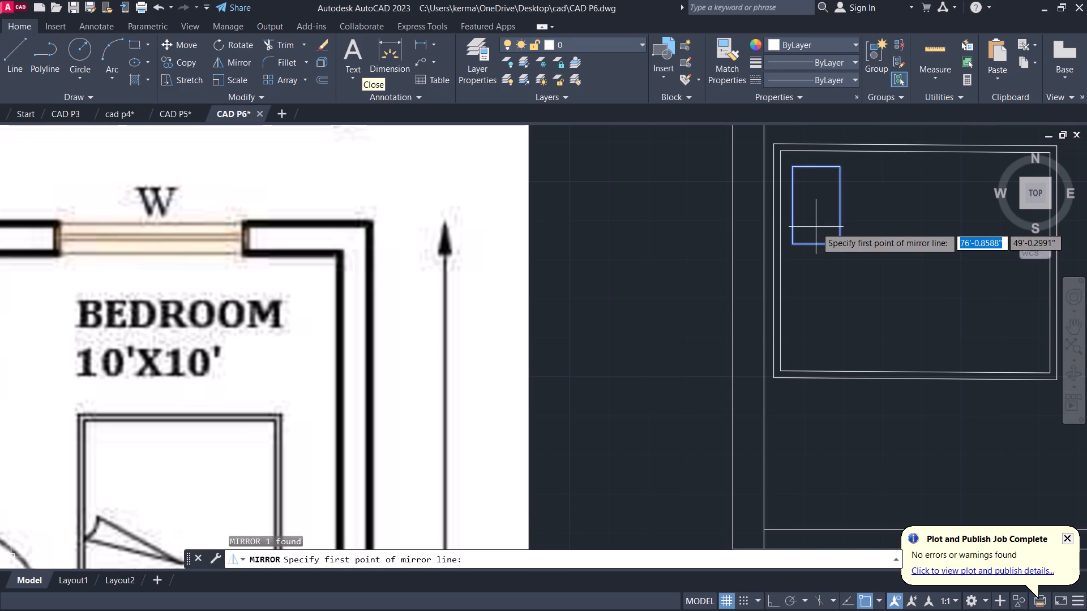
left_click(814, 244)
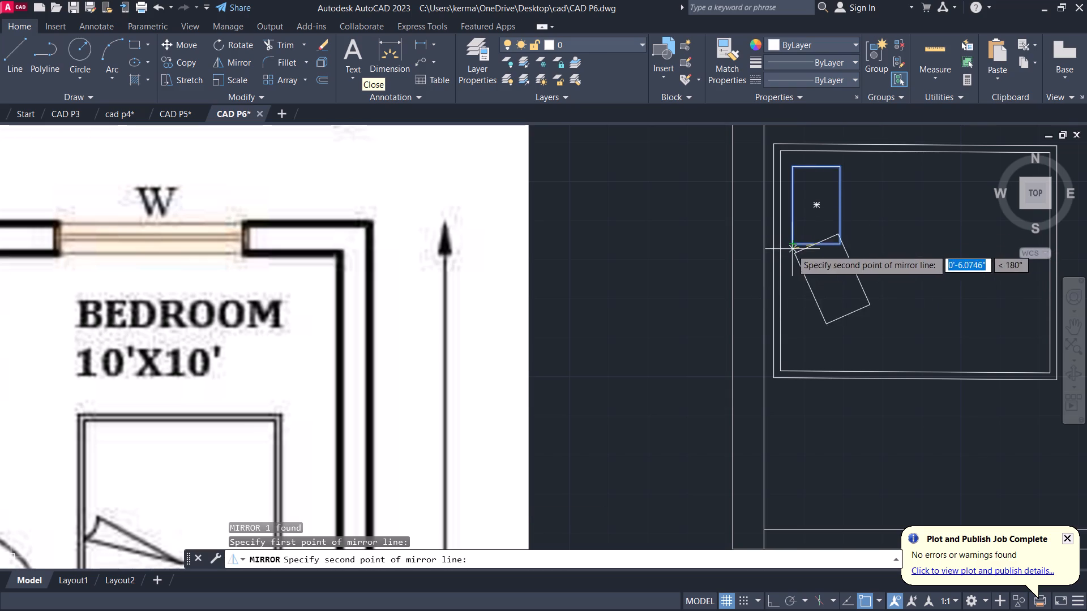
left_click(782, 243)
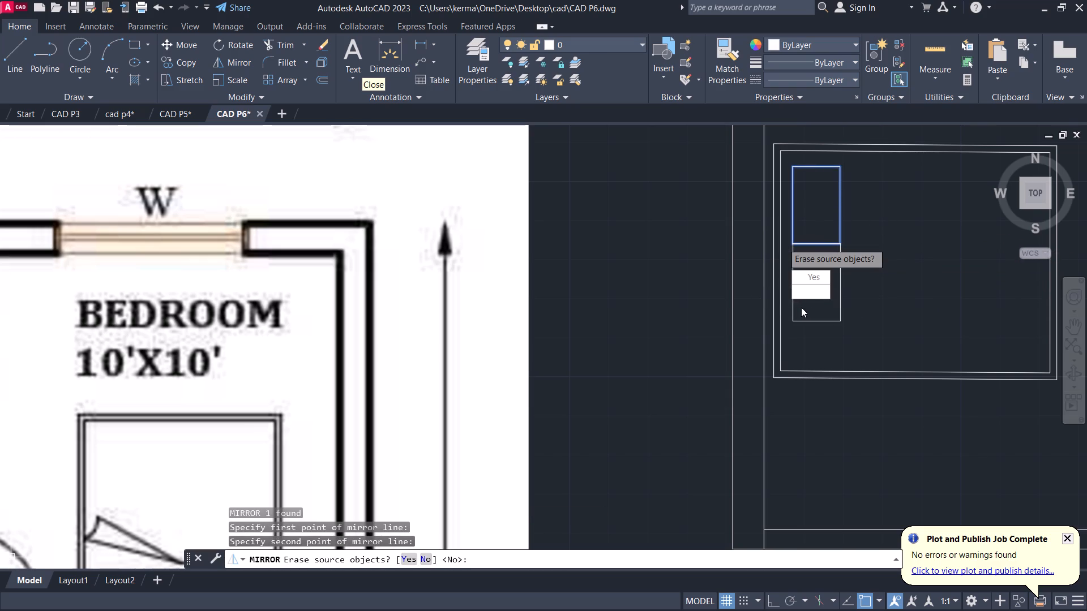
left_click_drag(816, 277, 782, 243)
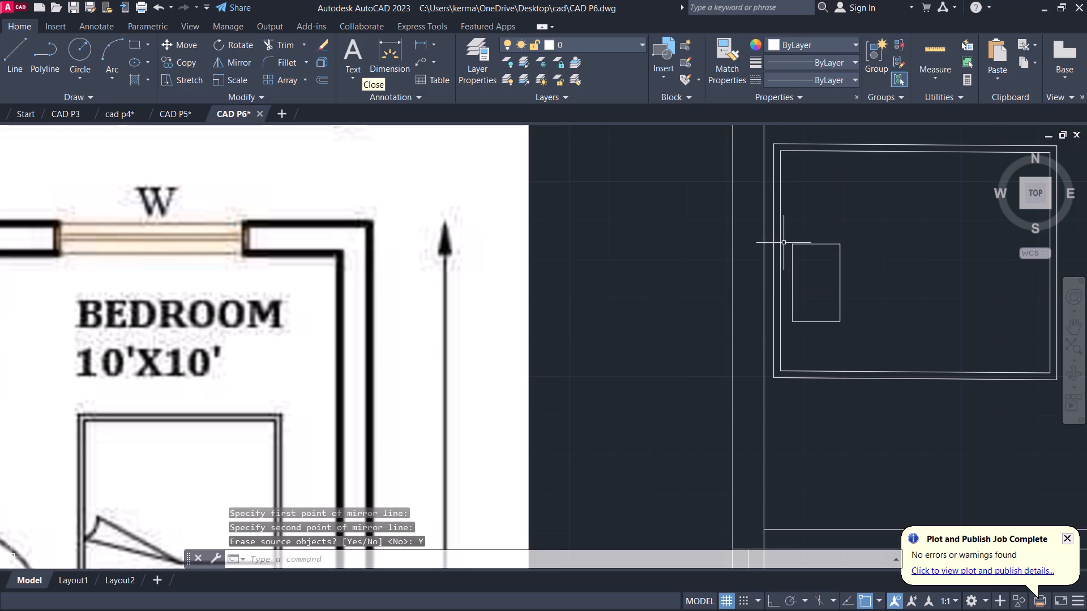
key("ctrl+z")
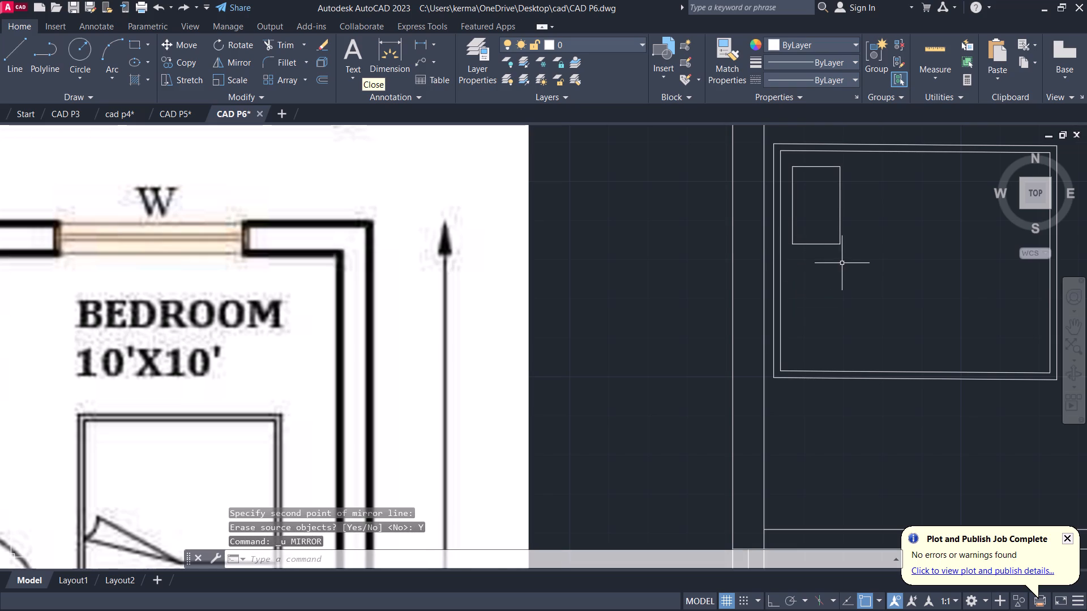
Mirror the pillow rectangle southward about a horizontal line, entering 1' for the first mirror point and keeping the source.
left_click_drag(851, 265, 849, 259)
left_click(804, 191)
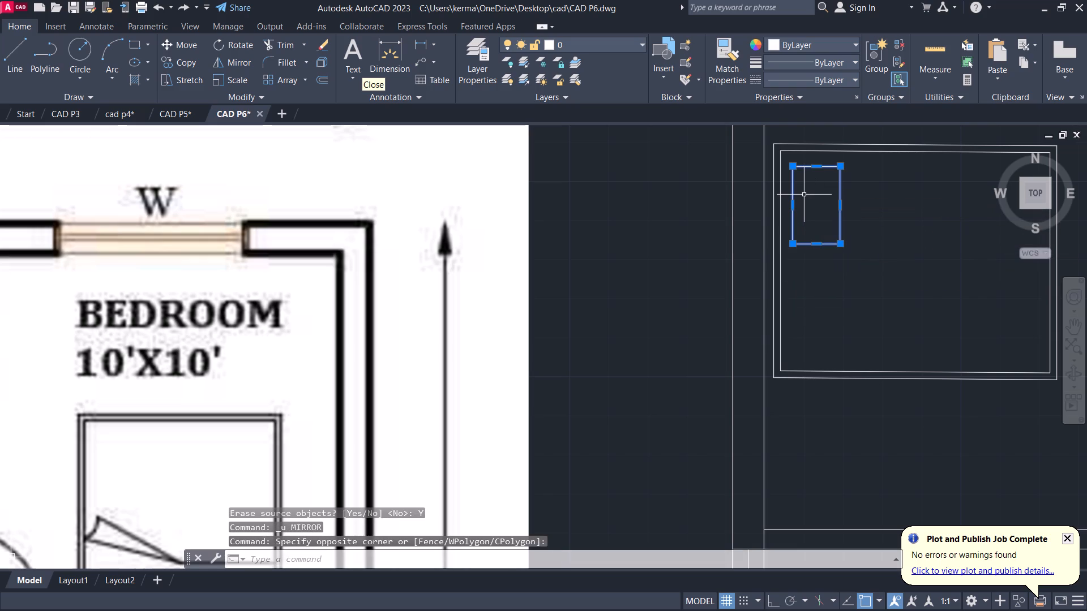
type("MI")
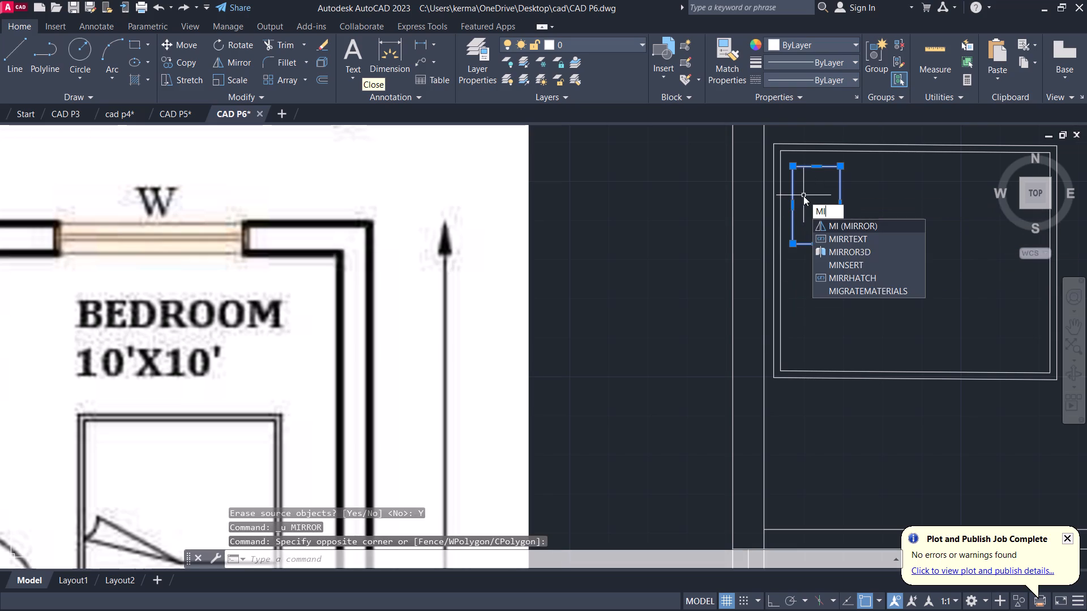
key("Return")
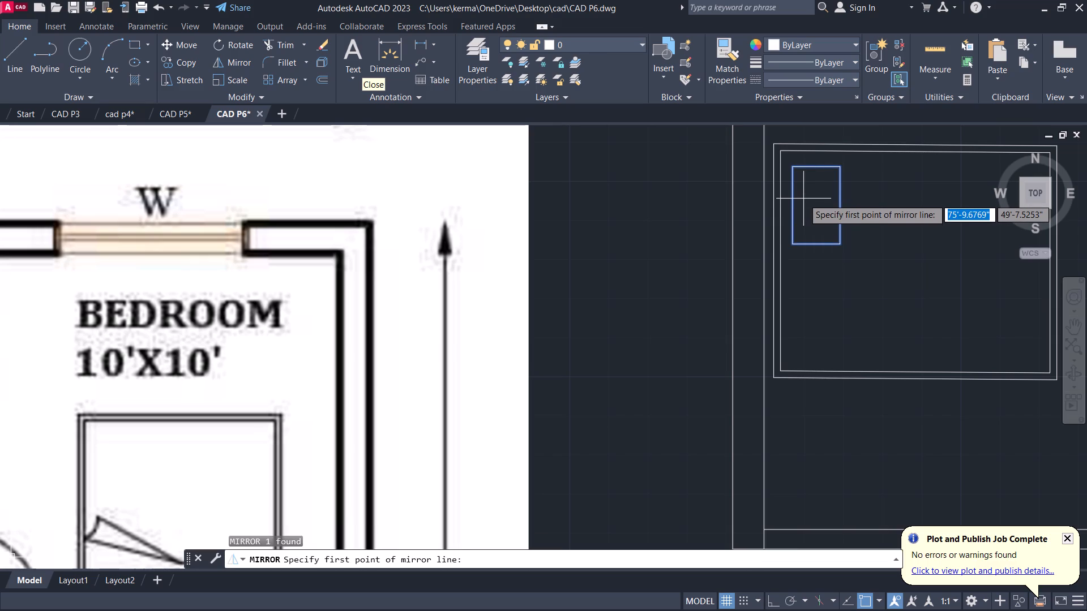
key("1")
key("apostrophe")
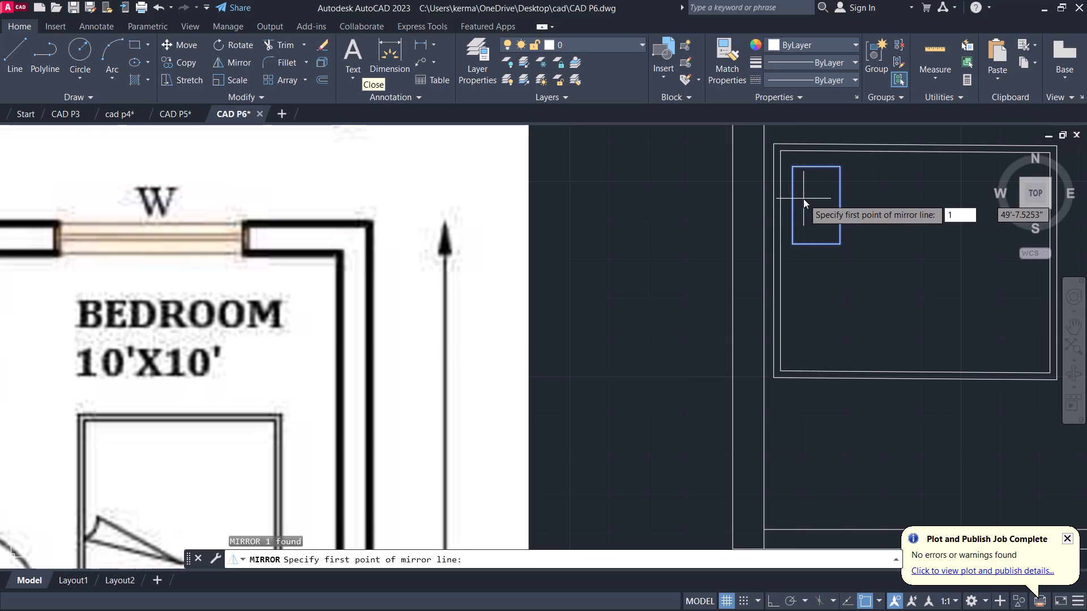
key("Return")
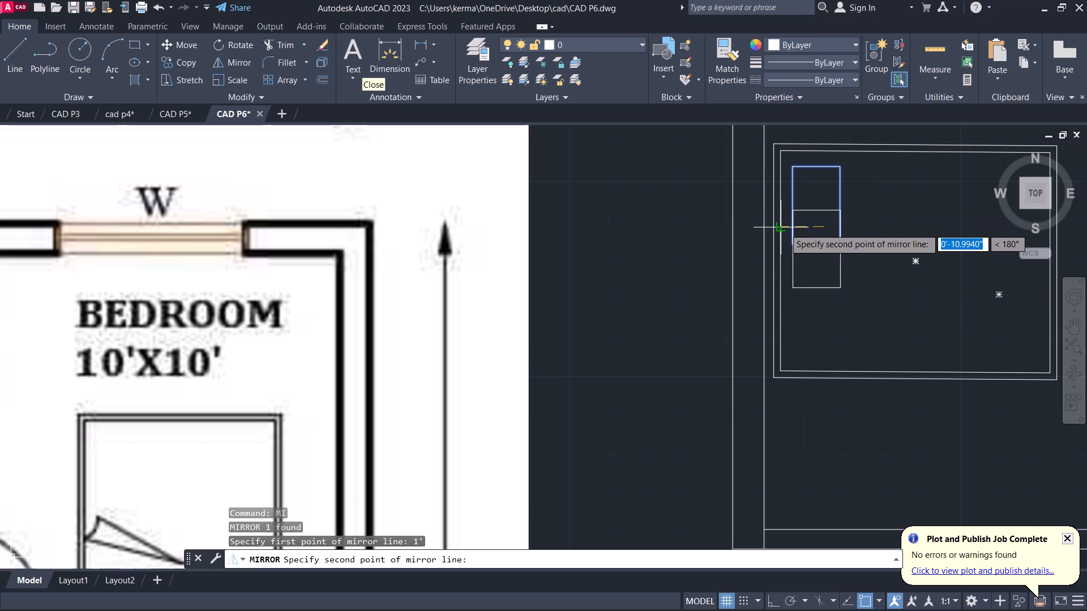
left_click(784, 227)
left_click_drag(819, 273, 784, 227)
Move the mirrored pillow about 1'-4.5" south, clear of the original pillow.
left_click(818, 286)
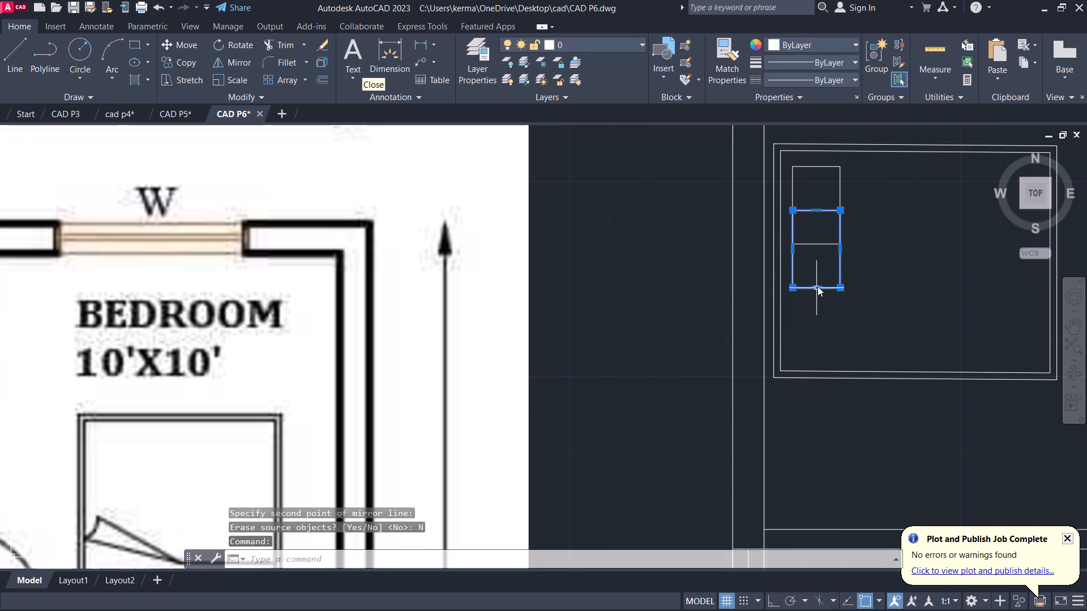
key("m")
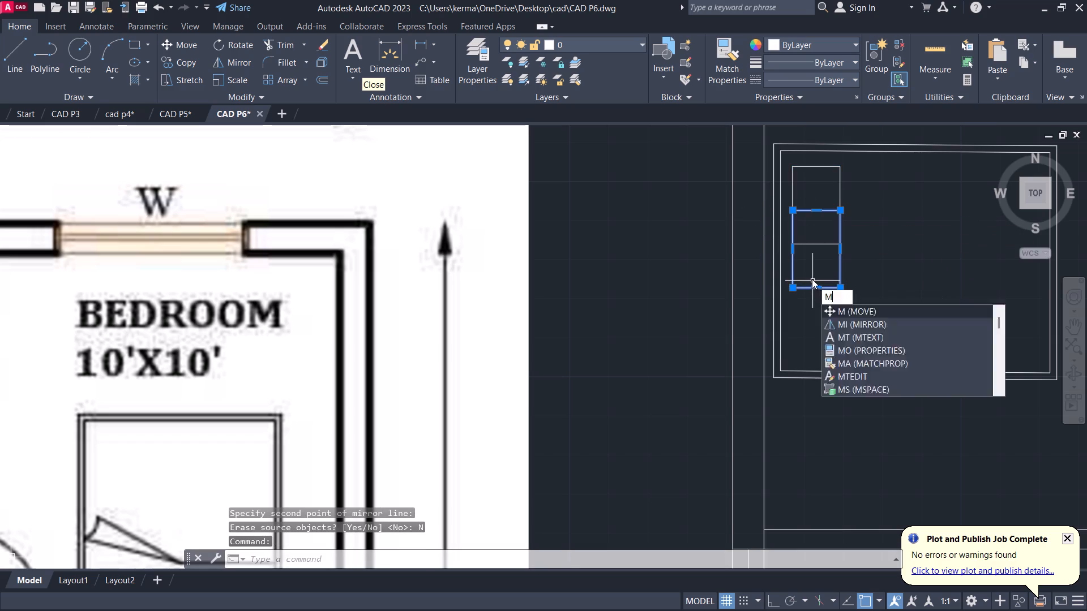
key("Return")
left_click(814, 285)
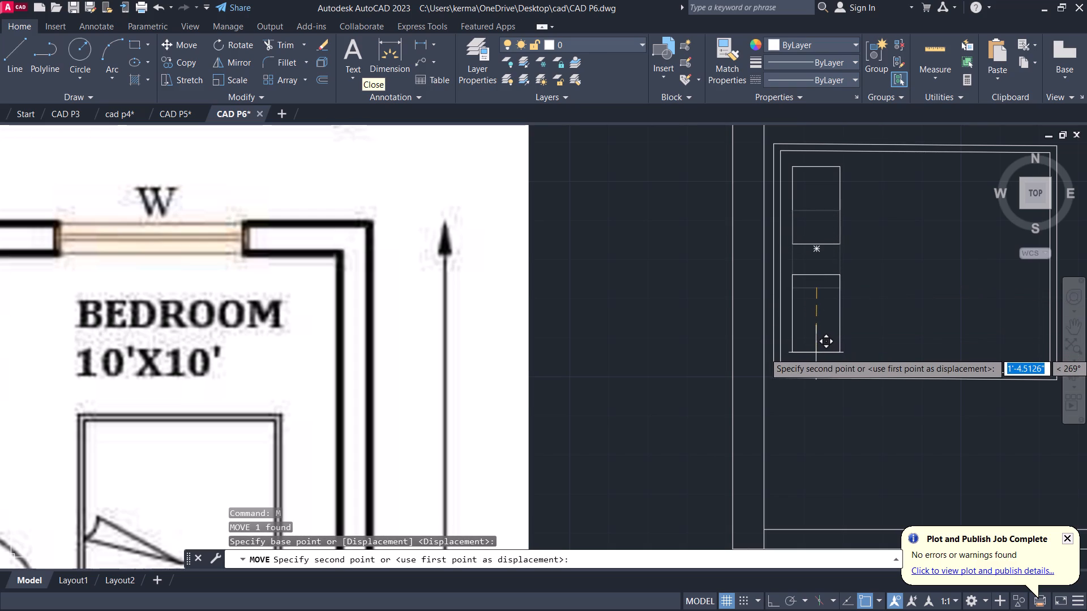
left_click(818, 352)
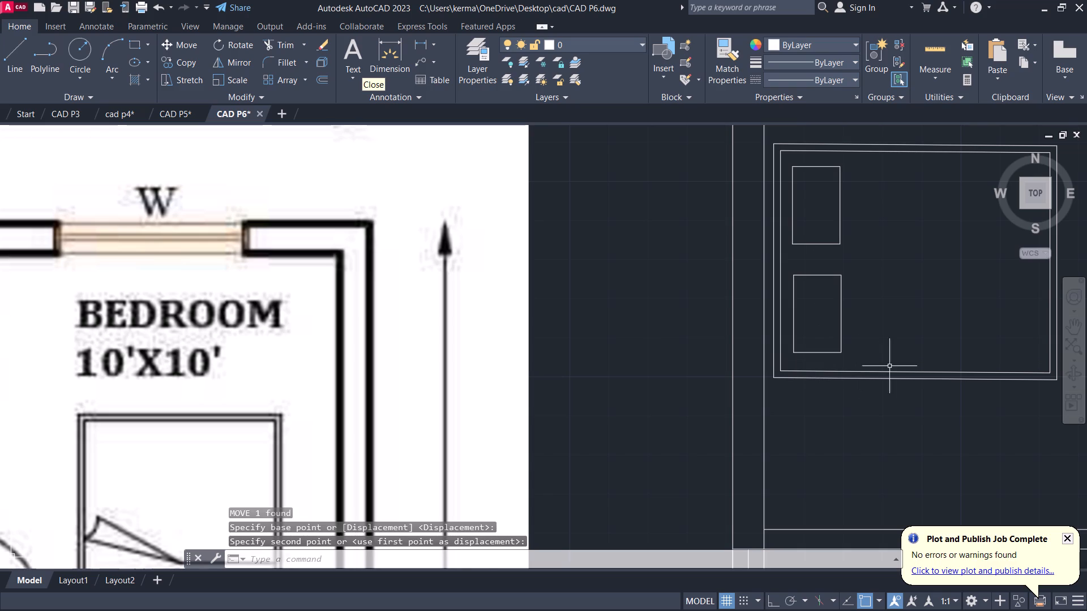
Draw the blanket line vertically from the bed's inner south edge, slanting to the inner north edge, plus a fold line about 2'-1" long from the bend.
scroll(928, 285, "down", 1)
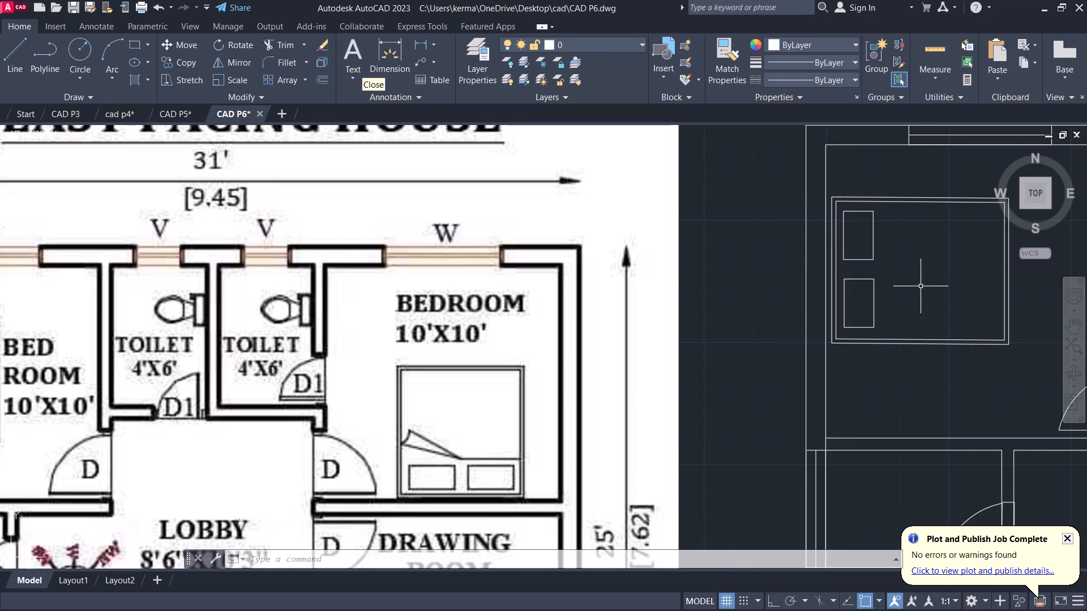
key("l")
key("Return")
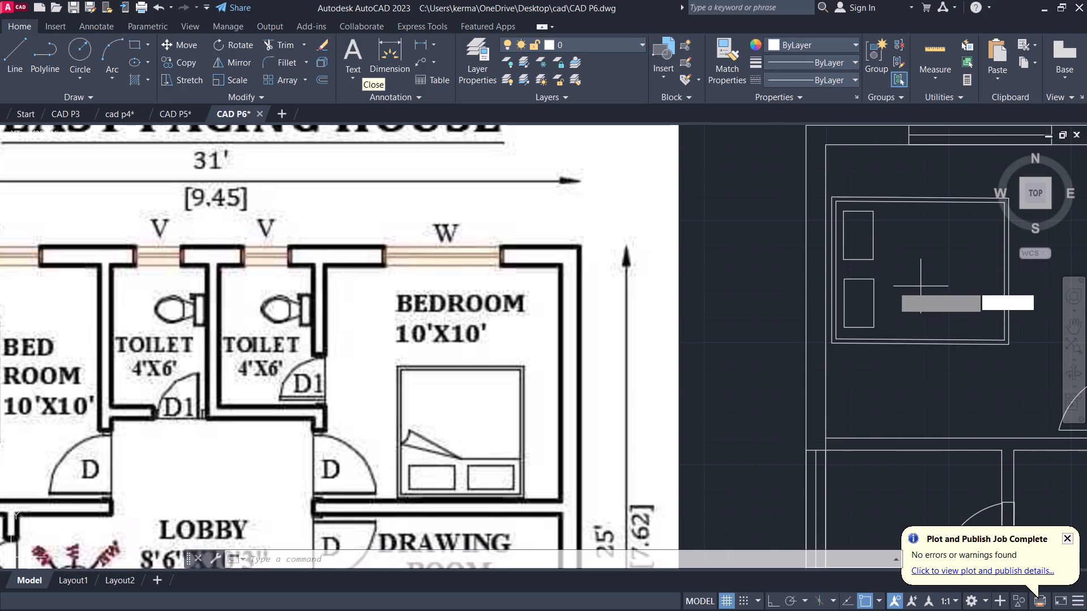
left_click(881, 340)
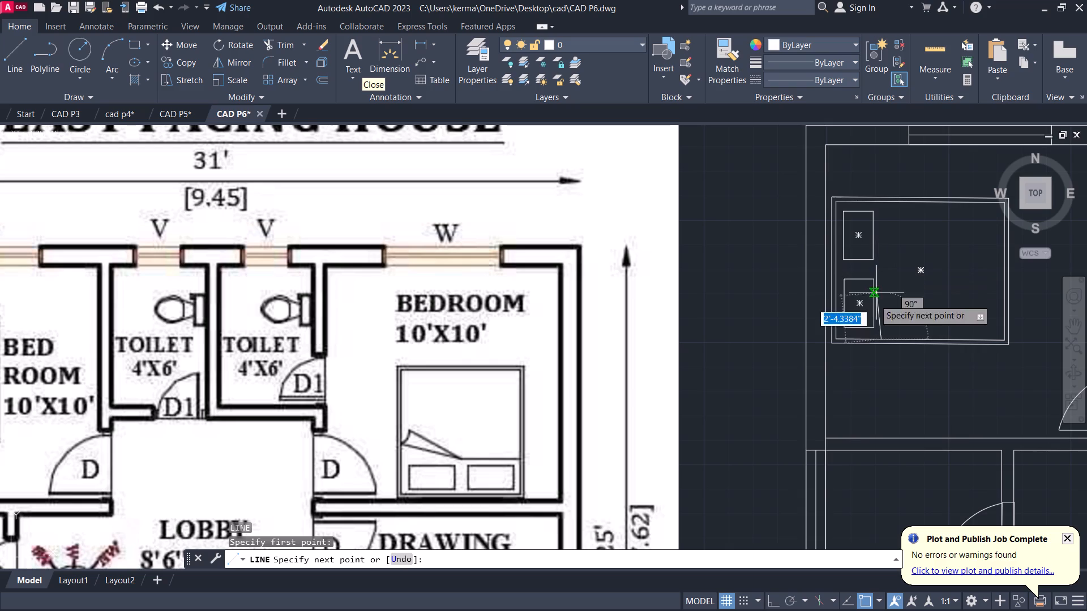
left_click(775, 595)
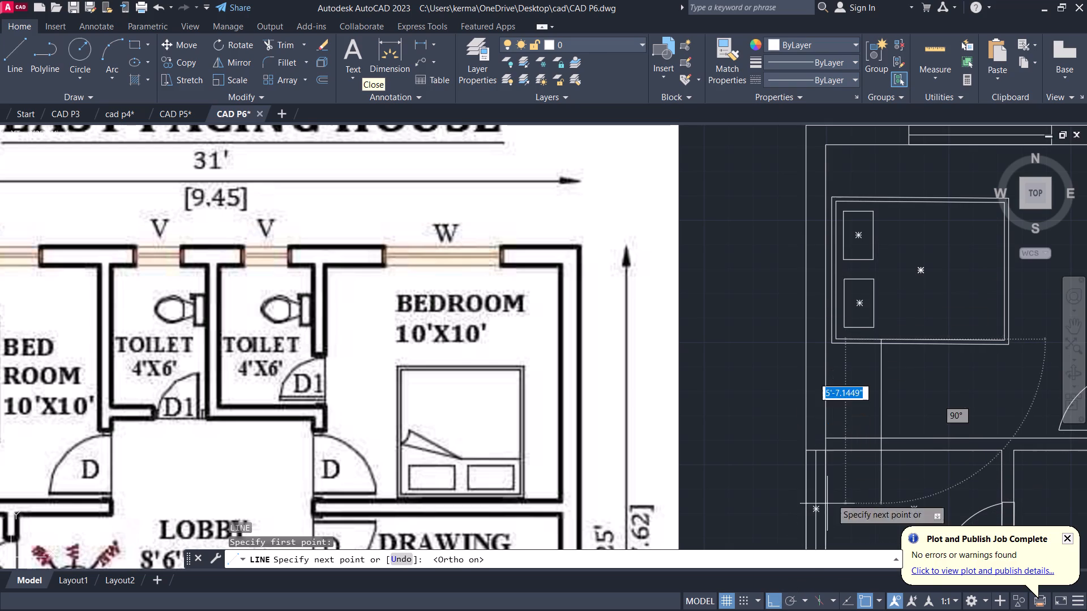
left_click(885, 269)
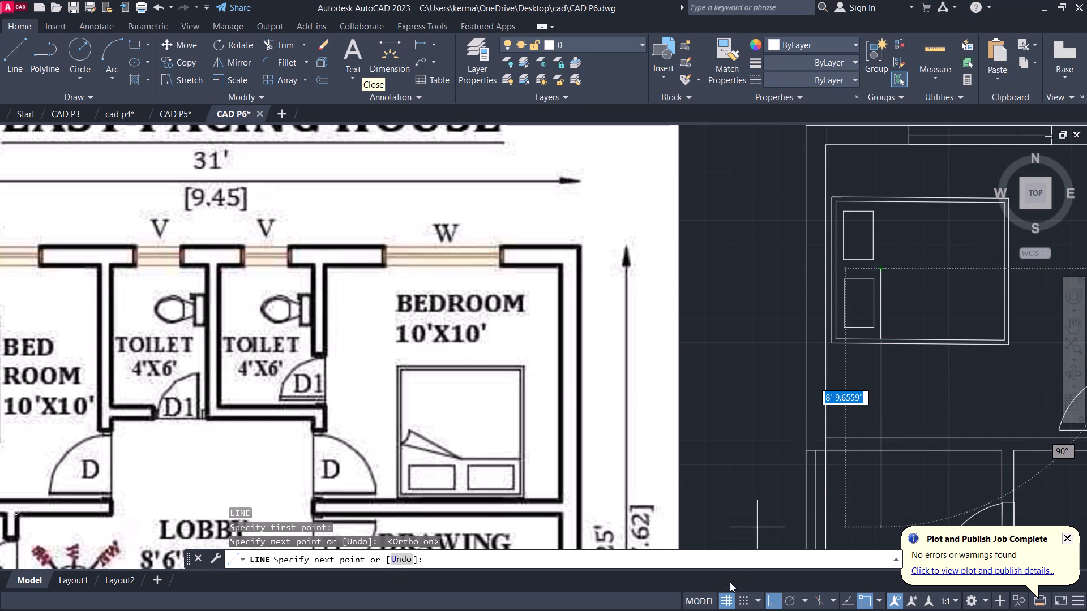
left_click(769, 595)
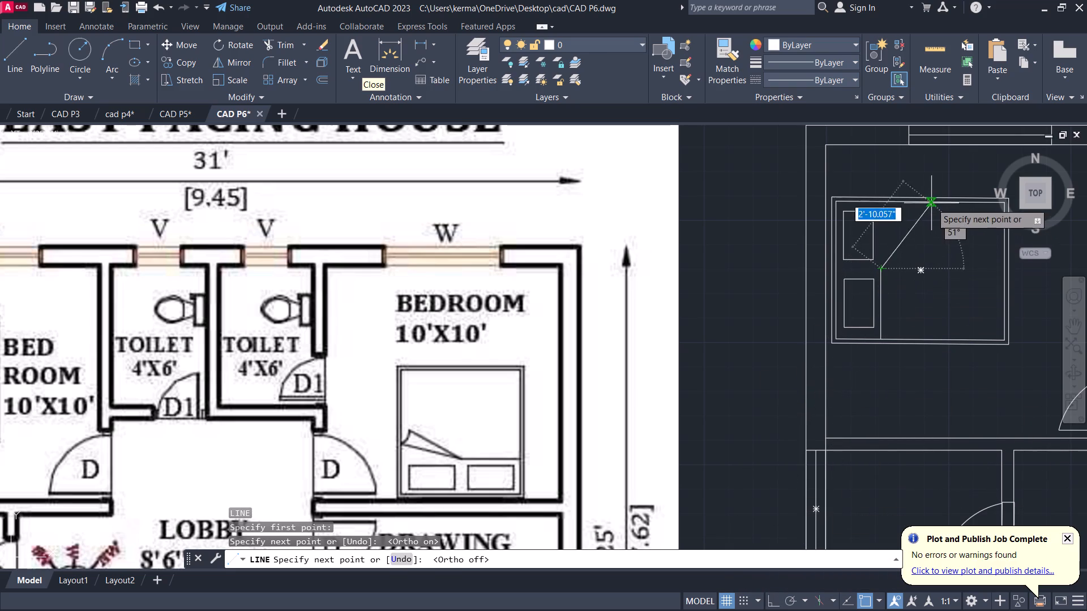
left_click(892, 203)
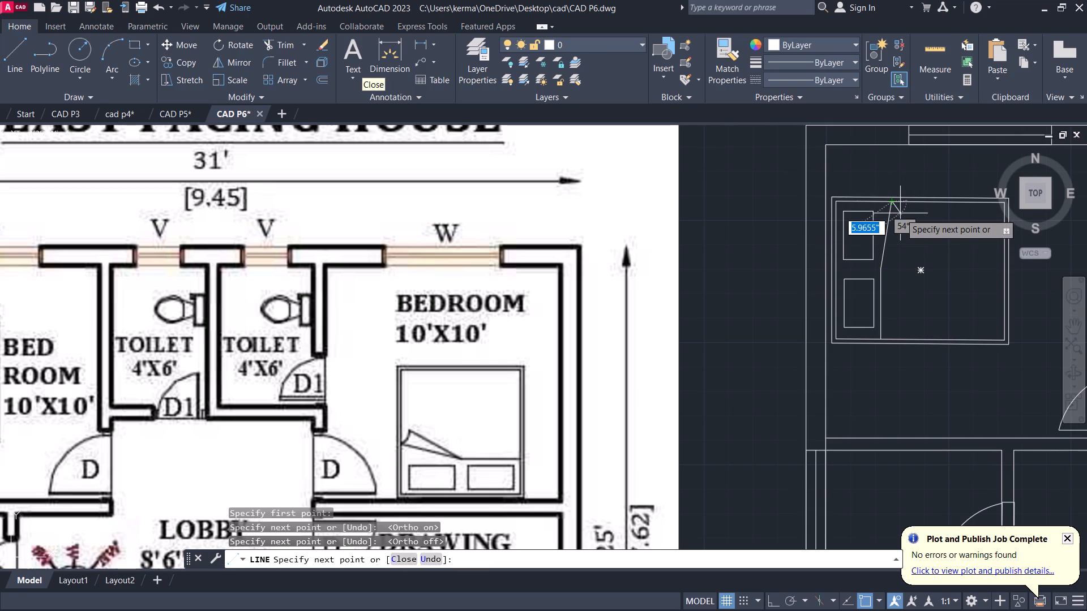
left_click(880, 264)
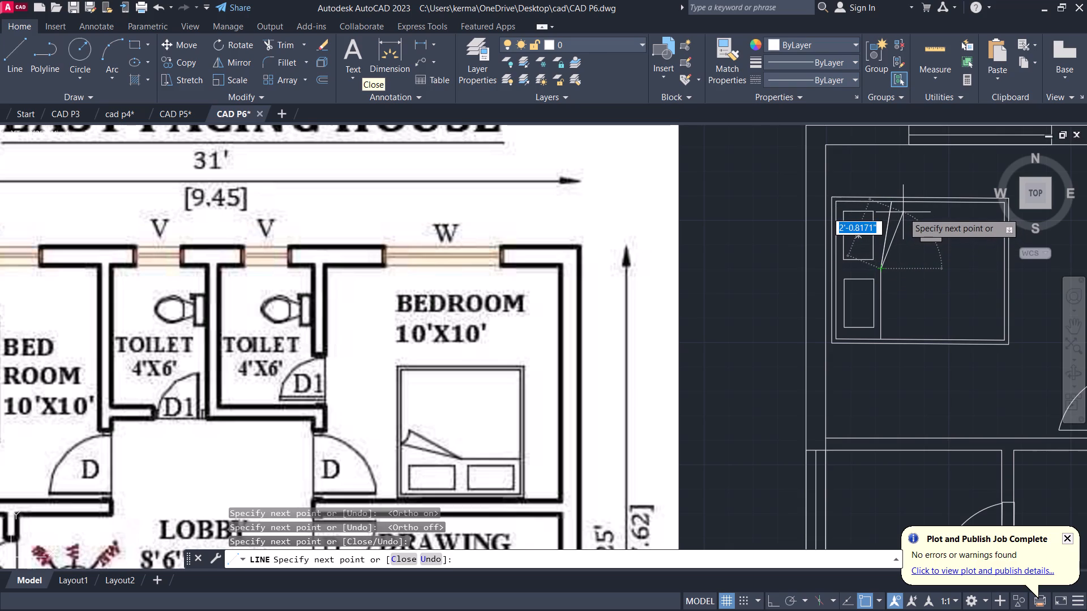
left_click(903, 212)
key("Escape")
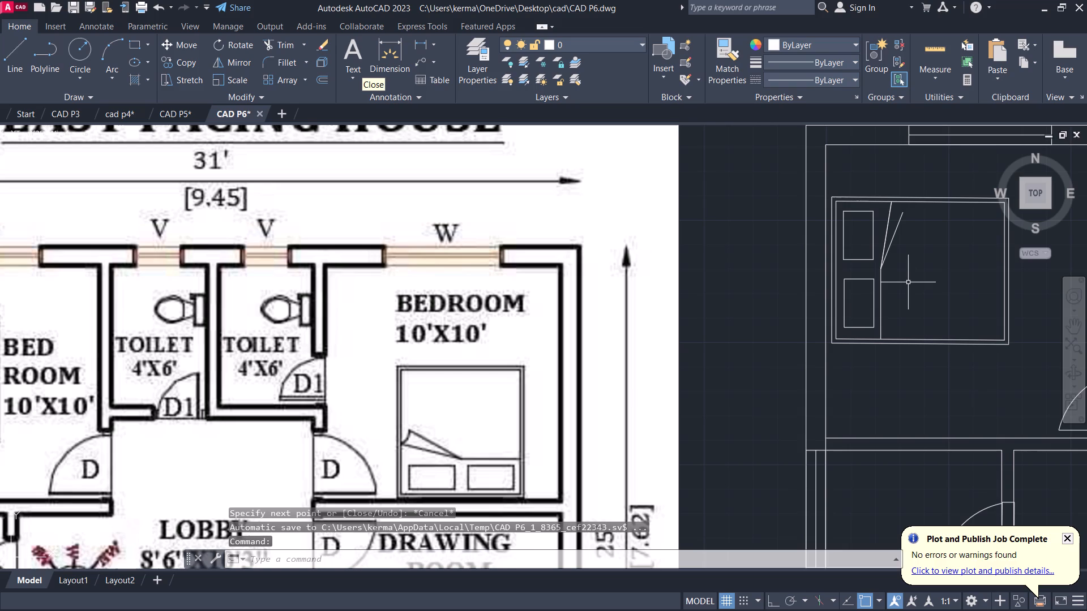
Draw a three-point arc of about 8.6" radius from the blanket line's north end through the fold line's tip, ending just east of it.
type("ARC")
key("Return")
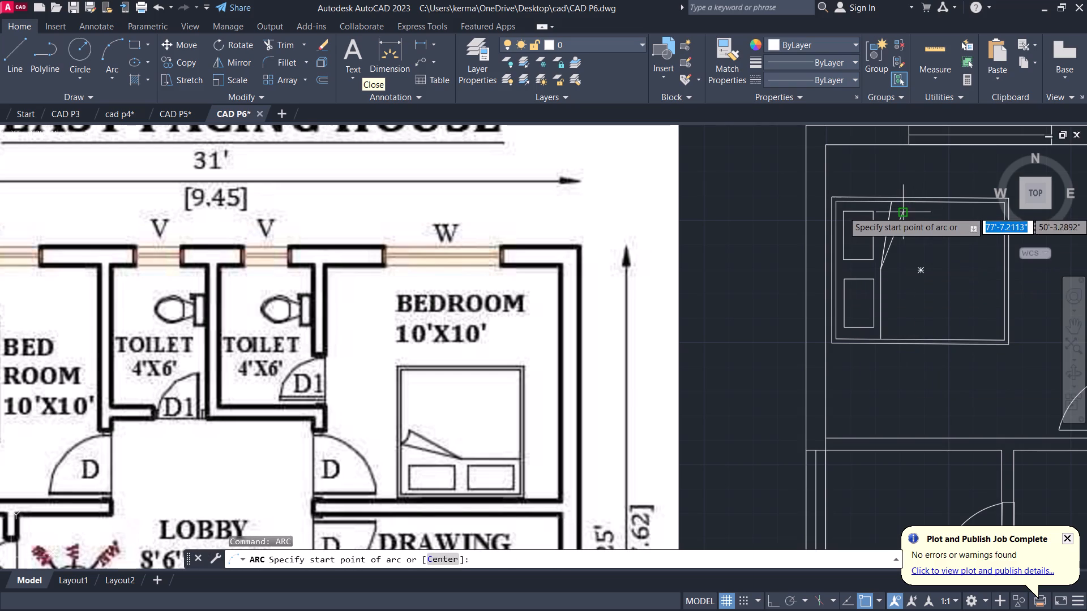
left_click(888, 199)
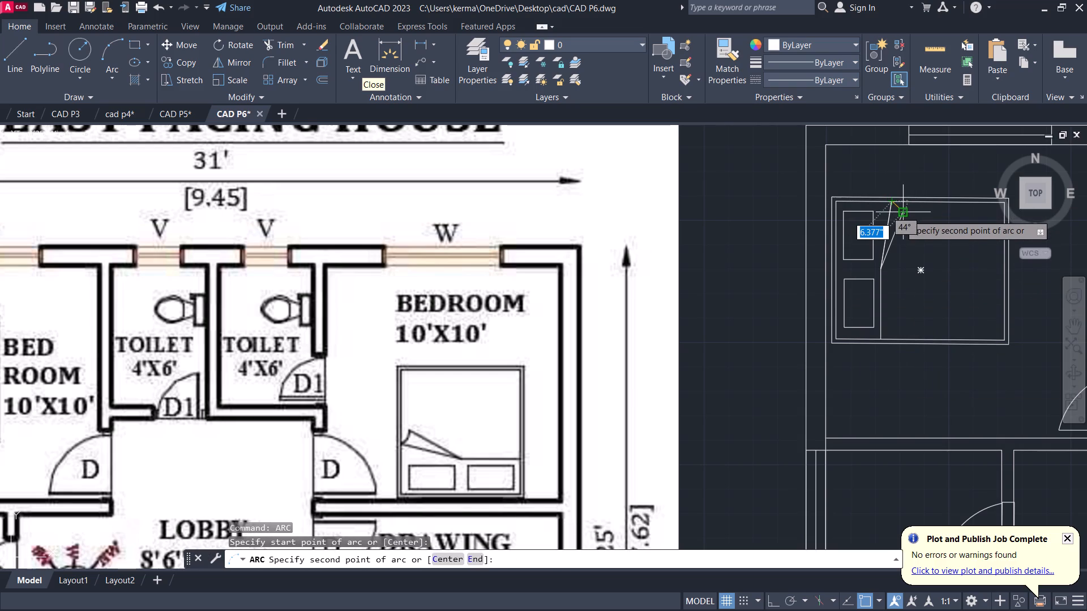
left_click(900, 215)
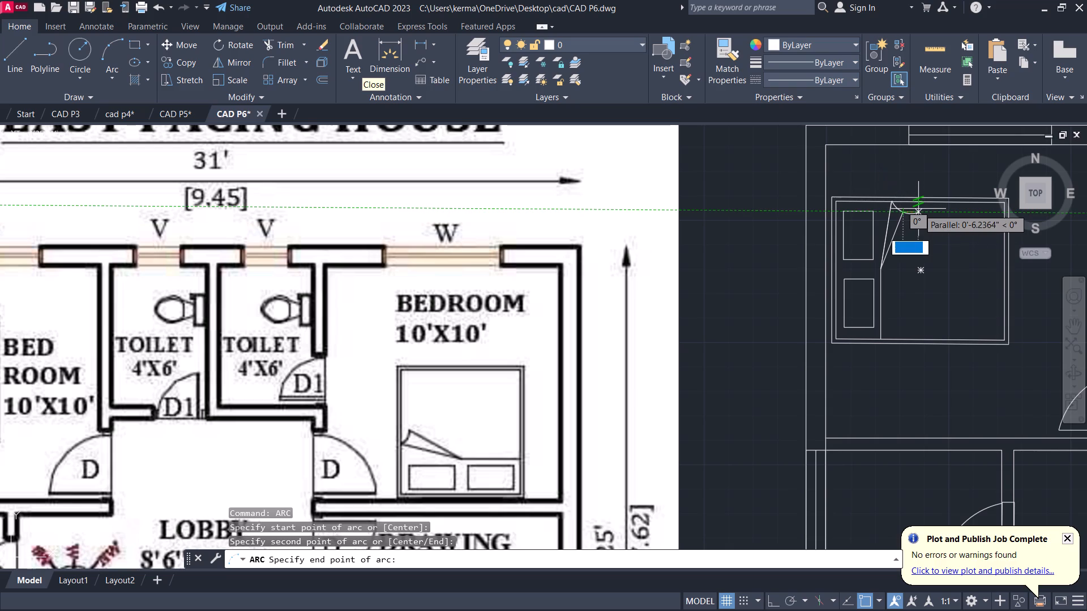
left_click(918, 209)
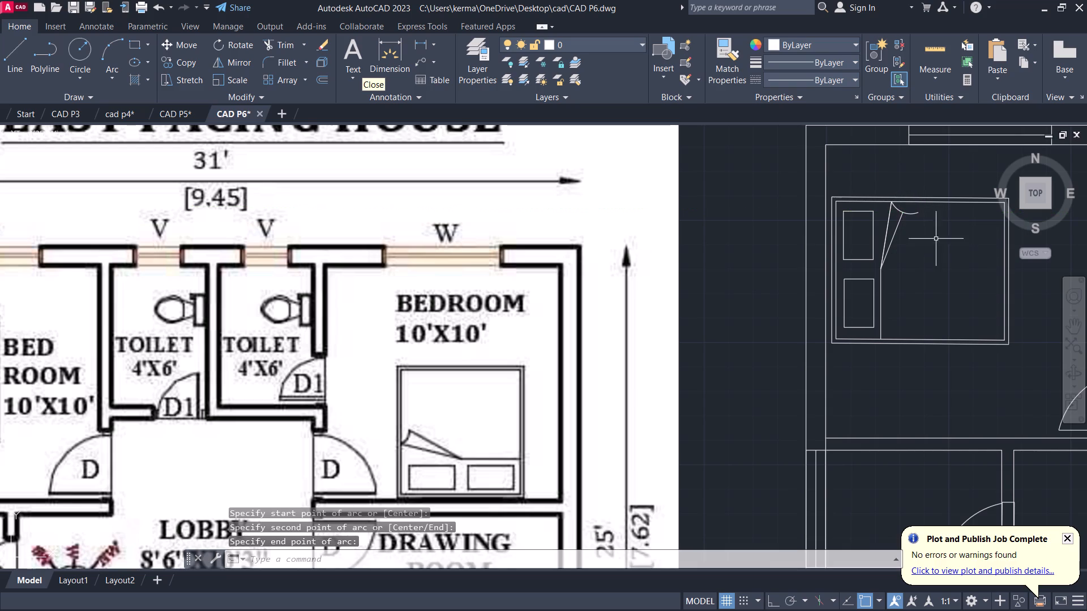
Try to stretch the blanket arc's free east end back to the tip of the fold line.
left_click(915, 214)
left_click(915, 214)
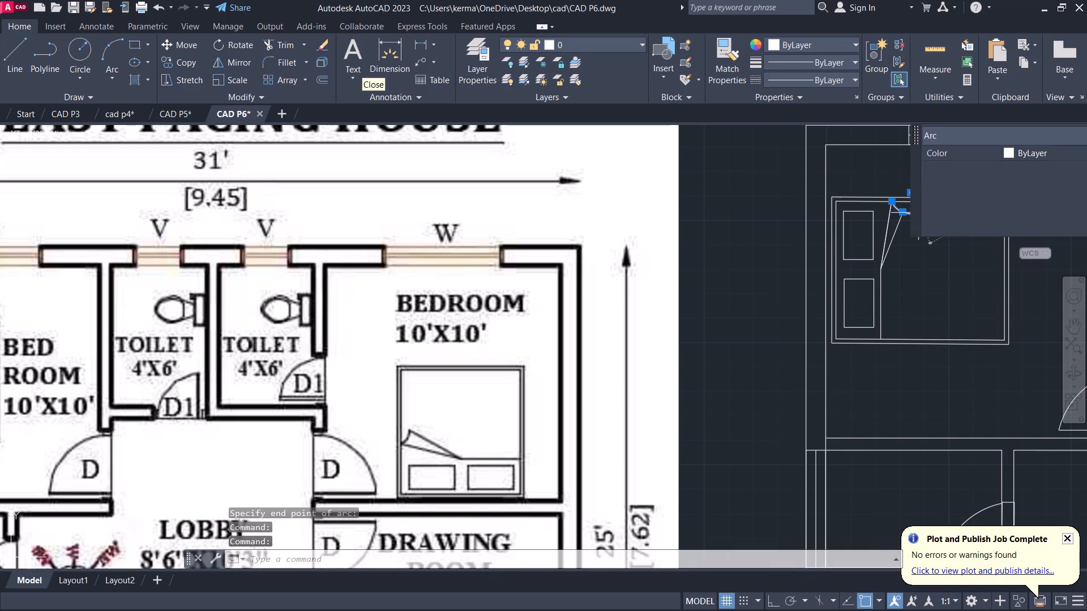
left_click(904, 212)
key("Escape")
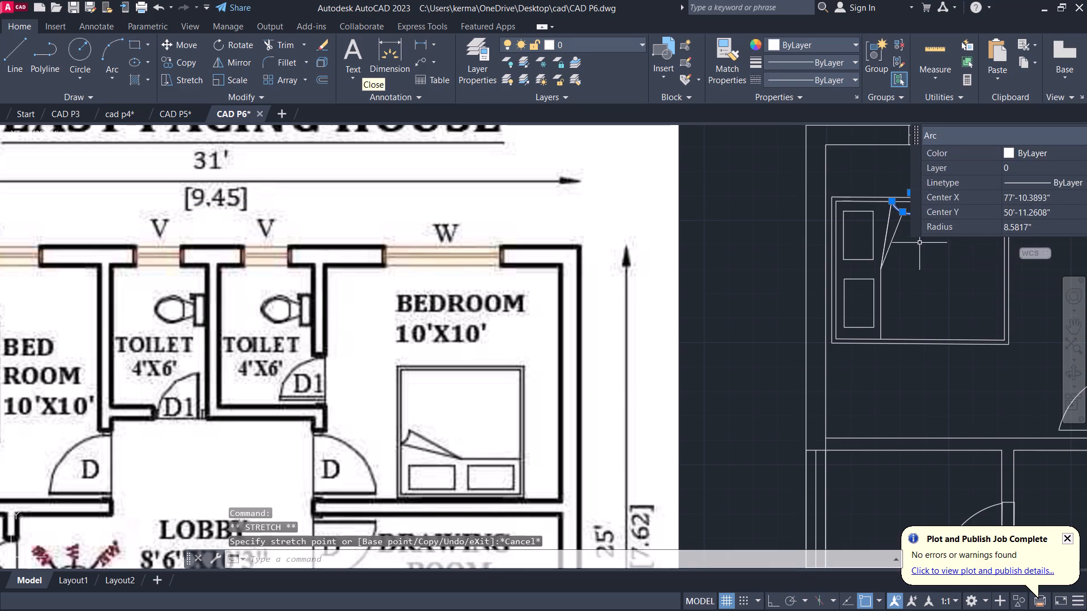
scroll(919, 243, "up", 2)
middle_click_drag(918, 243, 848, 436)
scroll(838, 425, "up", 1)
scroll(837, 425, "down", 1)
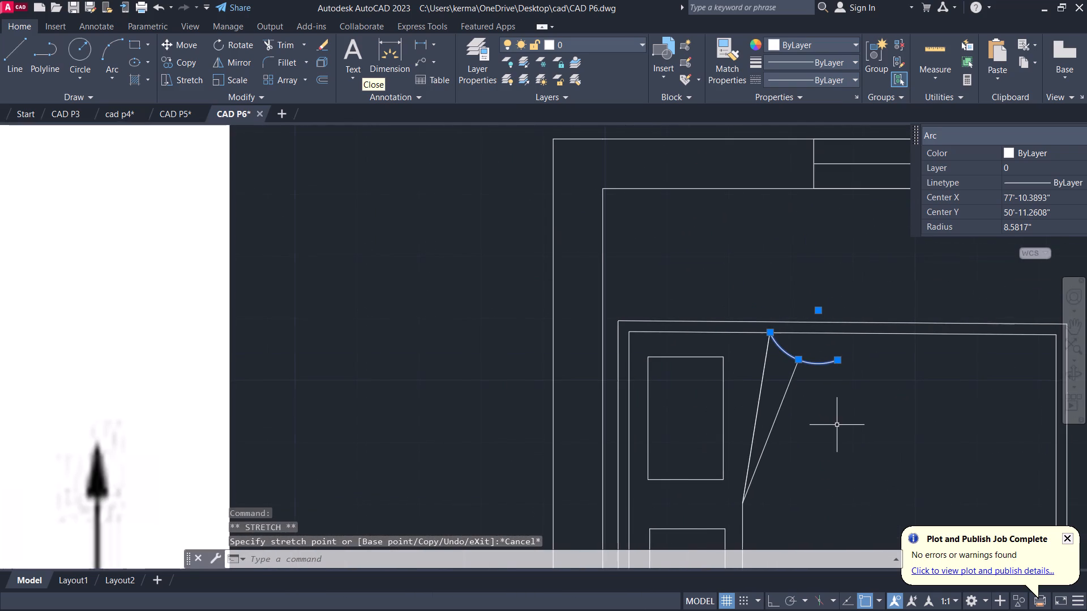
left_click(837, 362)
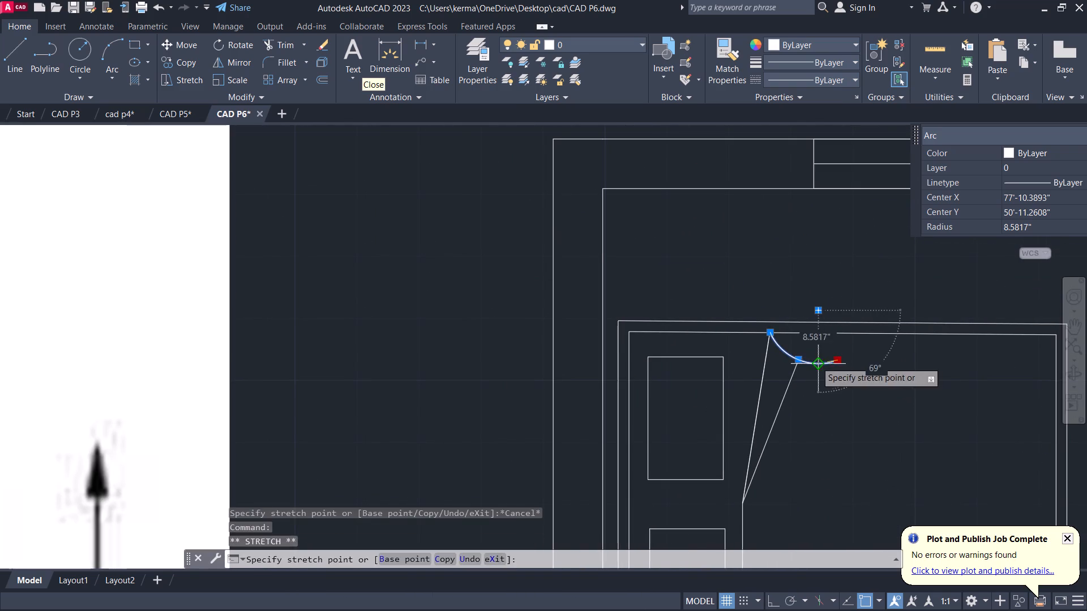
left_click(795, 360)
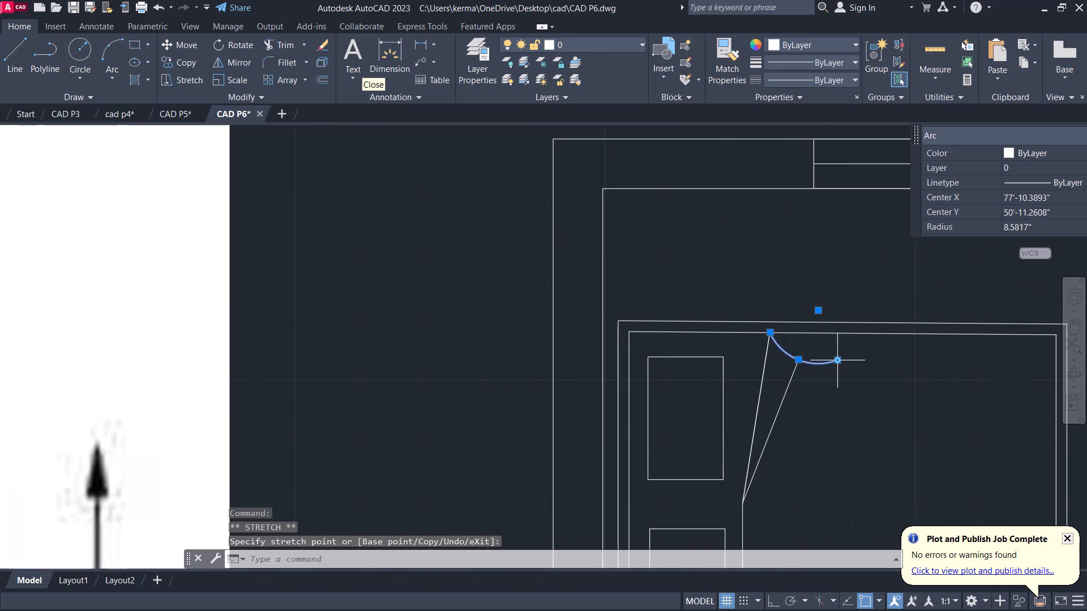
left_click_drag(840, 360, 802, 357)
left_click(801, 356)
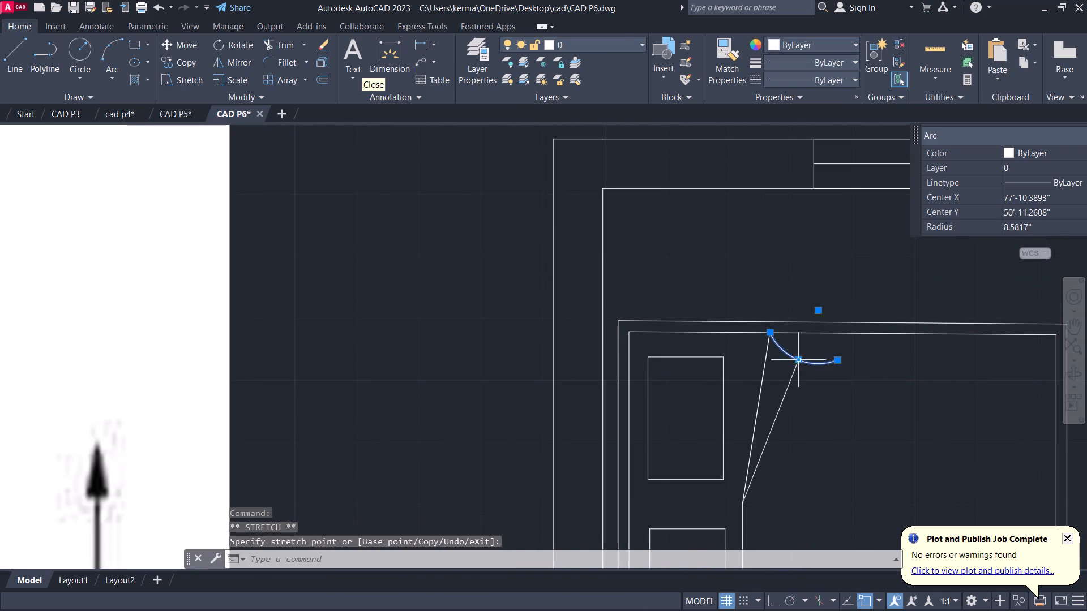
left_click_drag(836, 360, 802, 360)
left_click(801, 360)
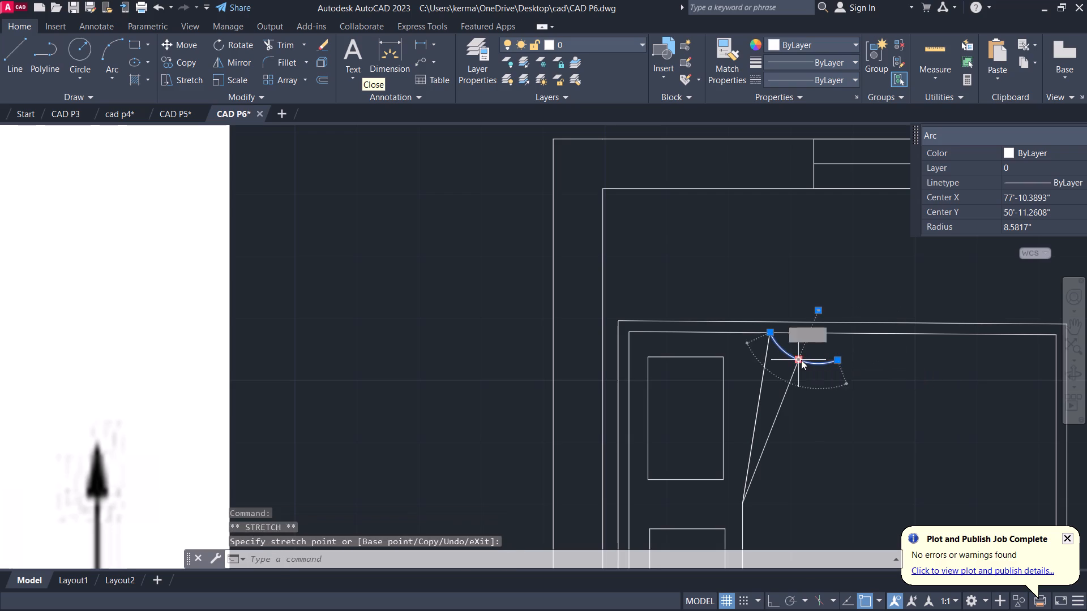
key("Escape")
Stretch the blanket arc's free east end onto the tip of the fold line to close the folded corner.
left_click(827, 362)
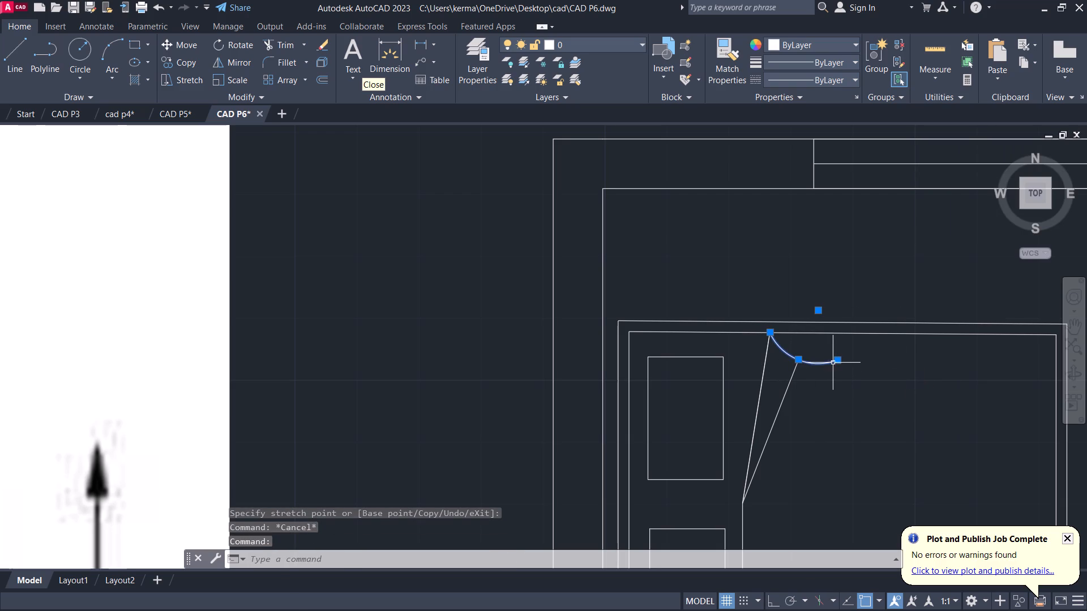
left_click_drag(838, 360, 798, 363)
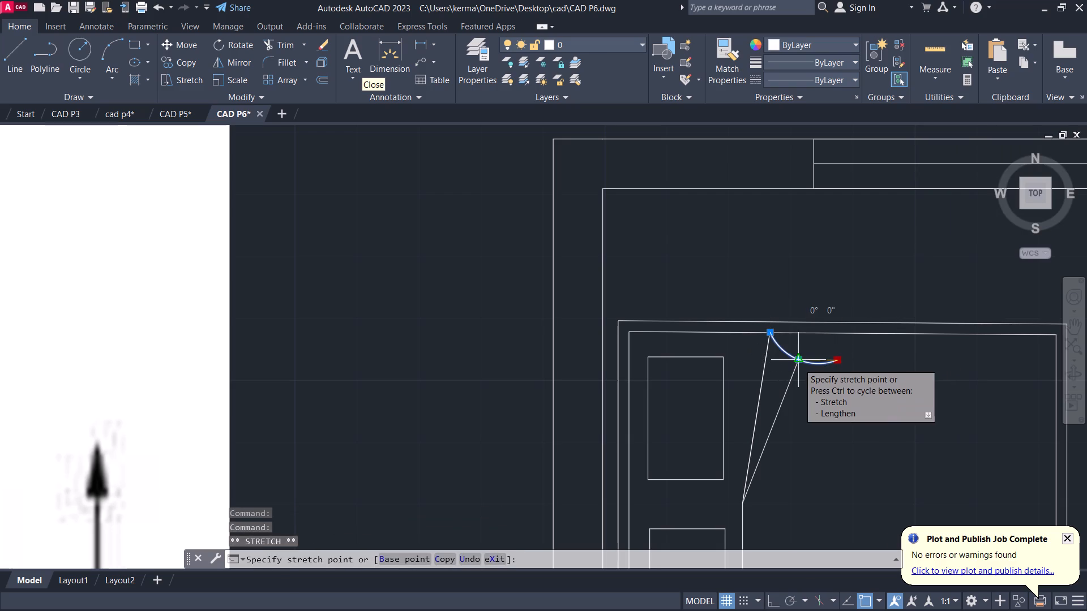
left_click_drag(798, 363, 807, 351)
left_click(807, 351)
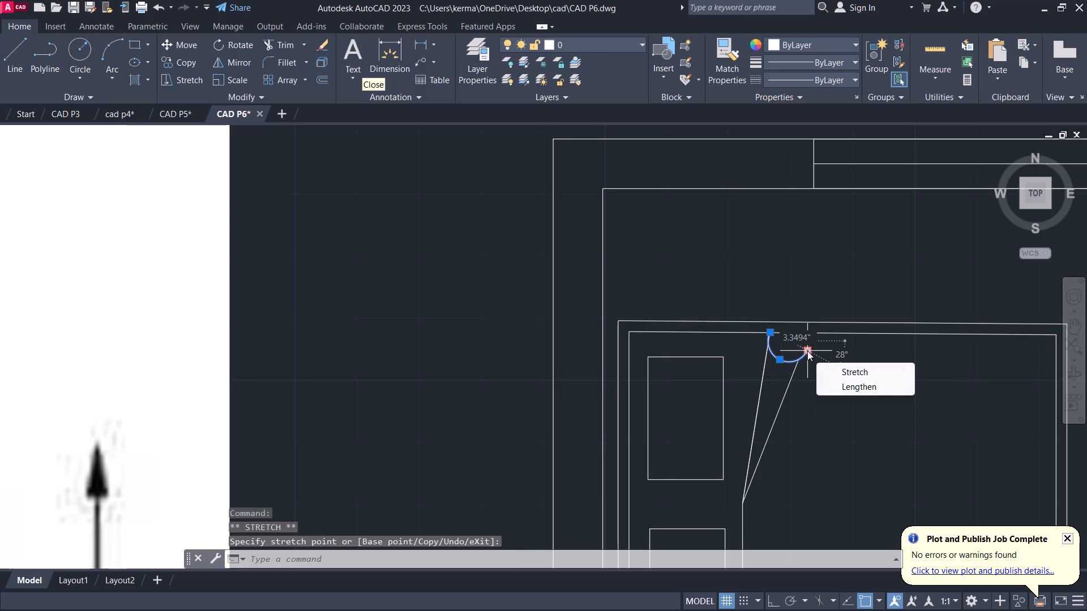
left_click(807, 351)
left_click_drag(809, 349, 806, 358)
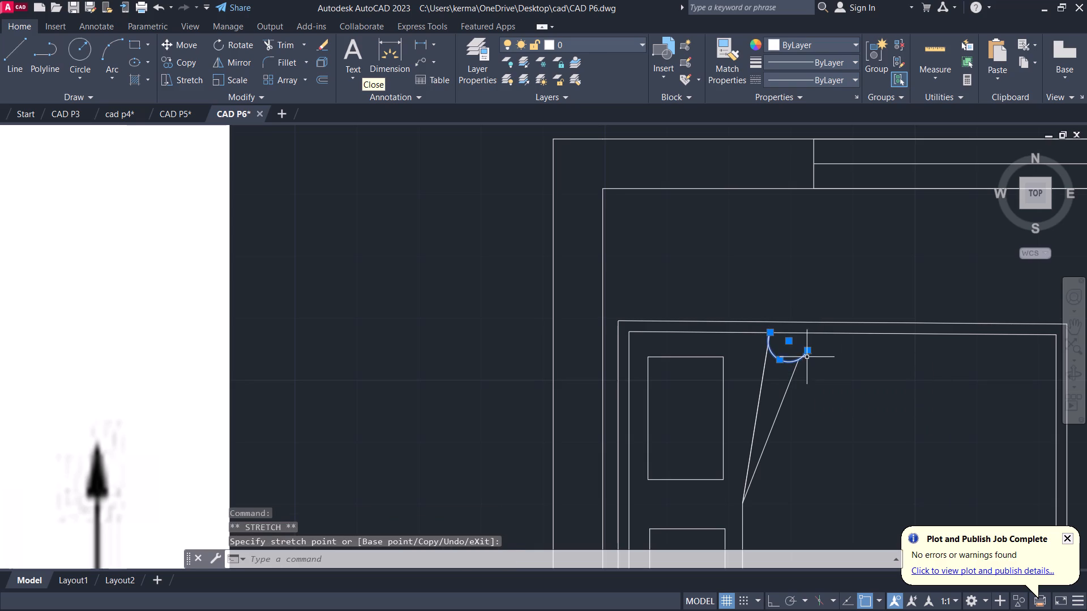
left_click_drag(806, 358, 803, 363)
left_click_drag(810, 348, 800, 362)
left_click(800, 362)
key("Escape")
key("Escape")
Copy the complete bed with pillows and blanket about 22' east into the northeast bedroom.
scroll(837, 408, "up", 1)
scroll(837, 409, "down", 1)
scroll(837, 409, "up", 3)
scroll(837, 408, "down", 4)
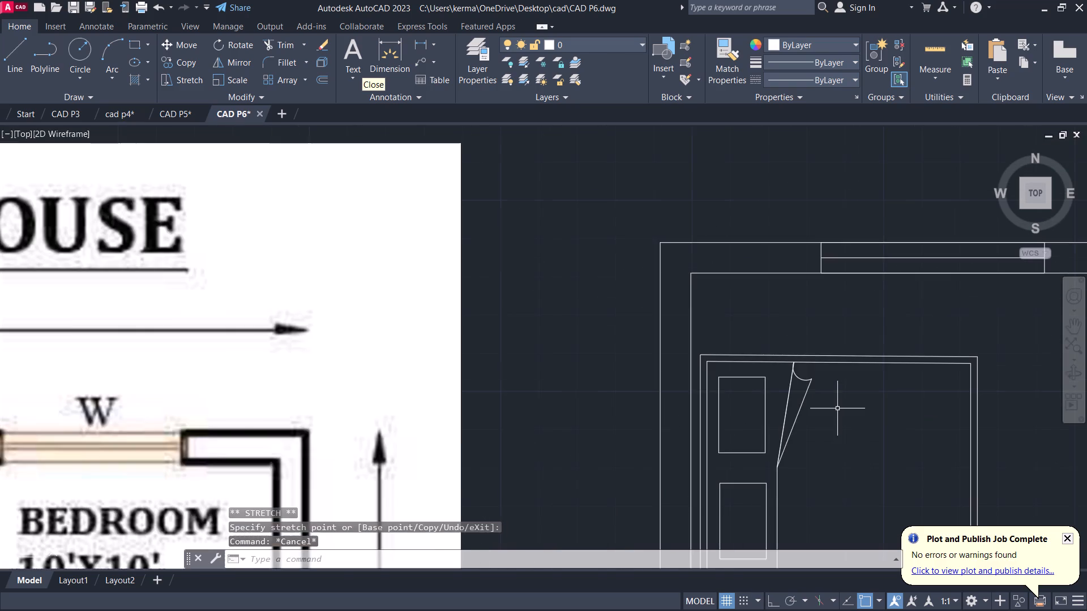
scroll(837, 408, "down", 2)
middle_click_drag(886, 451, 886, 445)
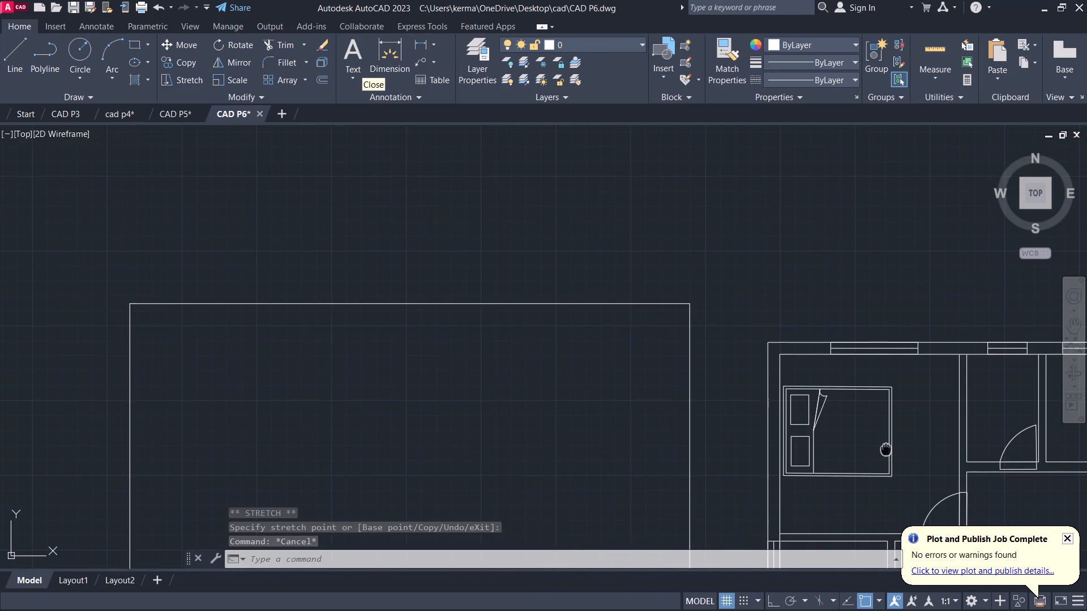
middle_click_drag(886, 445, 868, 312)
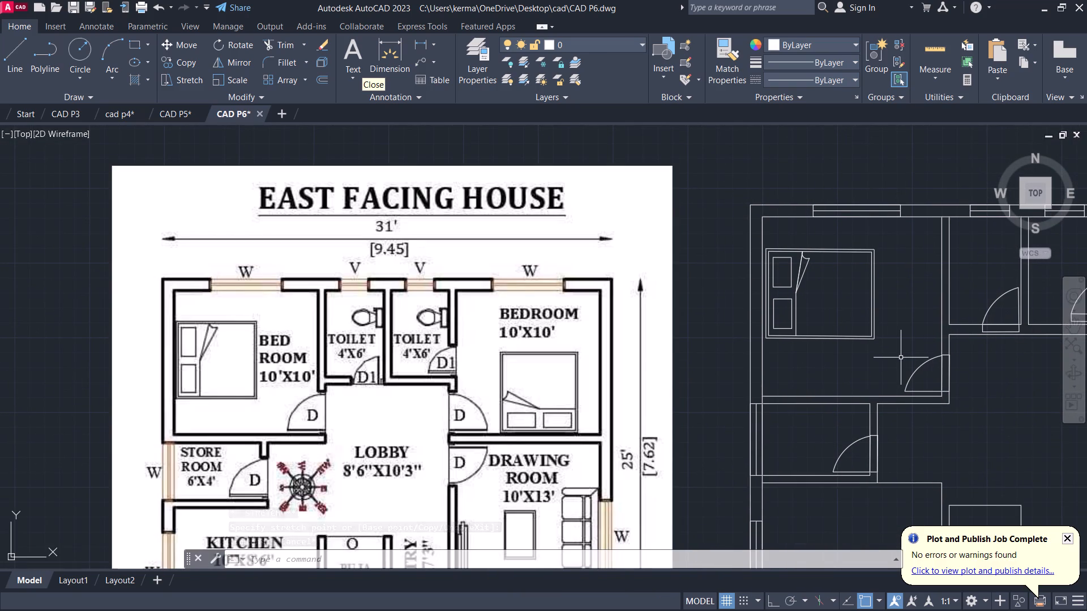
left_click(883, 359)
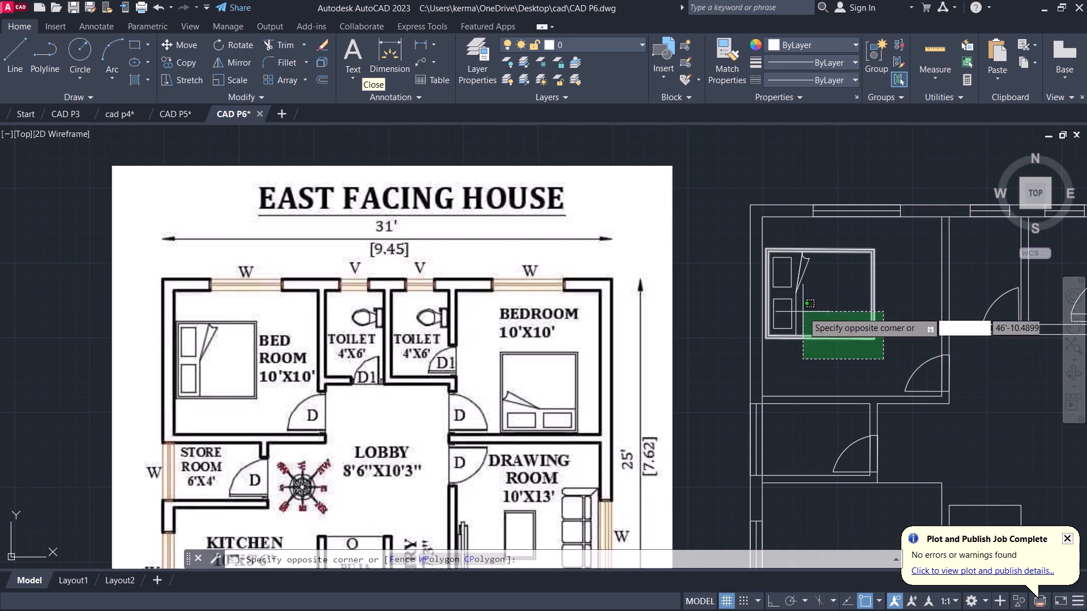
left_click(773, 243)
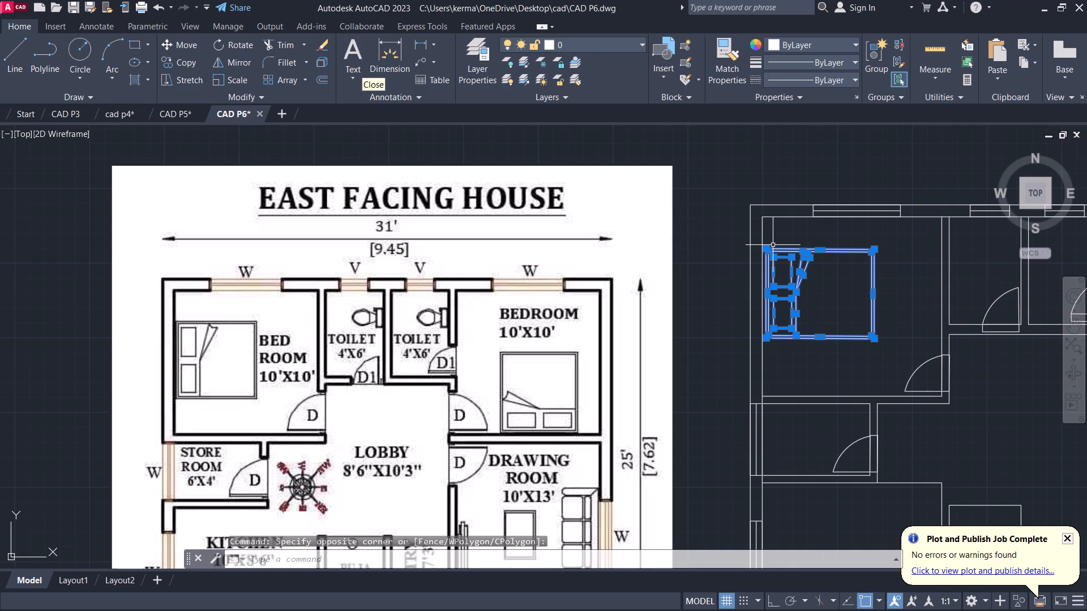
type("CO")
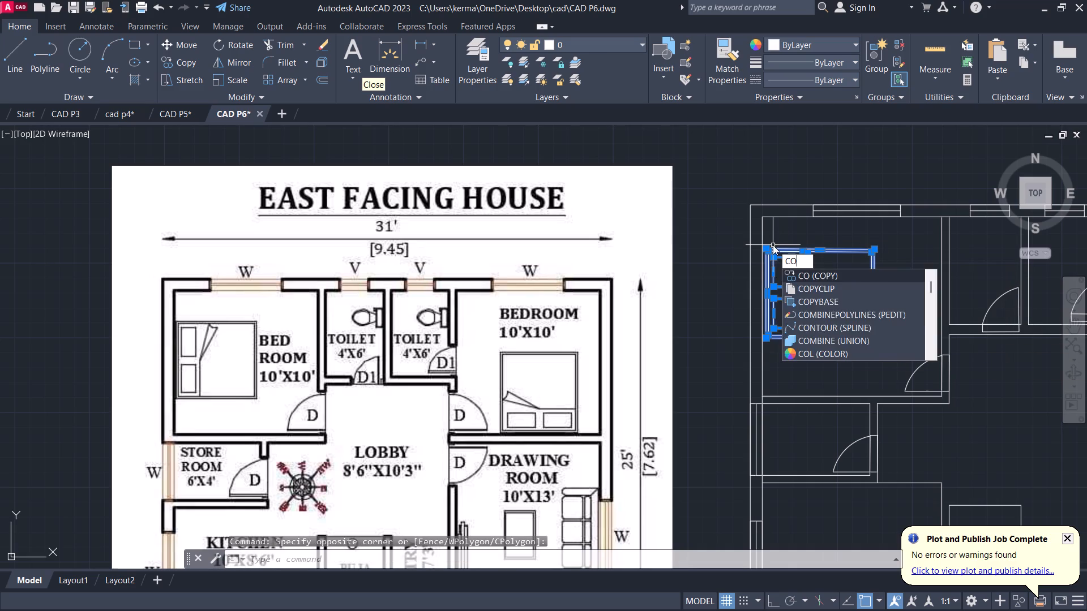
key("Return")
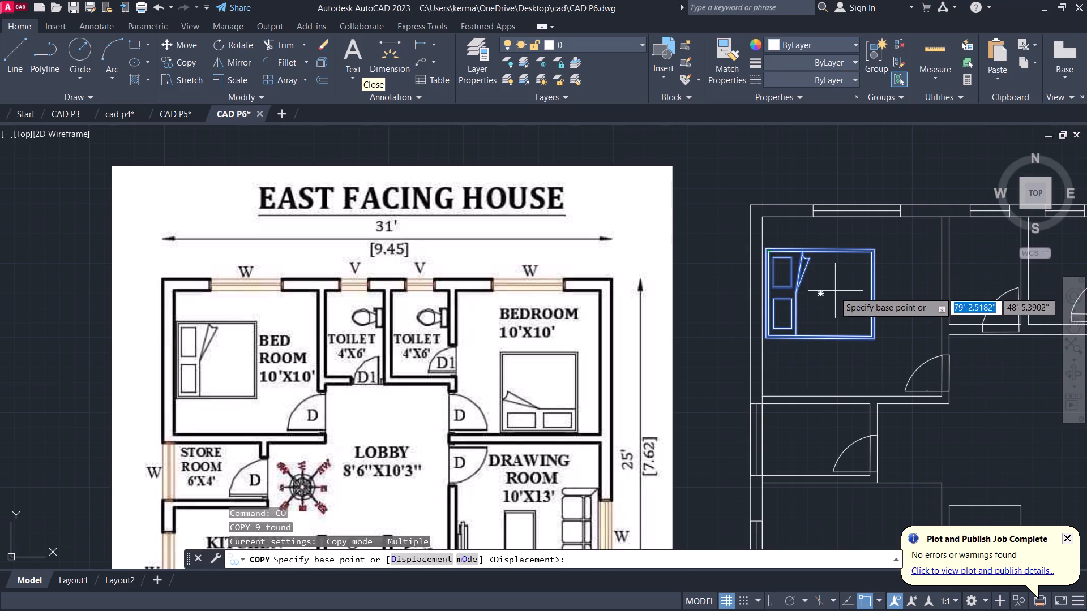
left_click(819, 295)
scroll(952, 266, "down", 1)
middle_click_drag(949, 265, 949, 265)
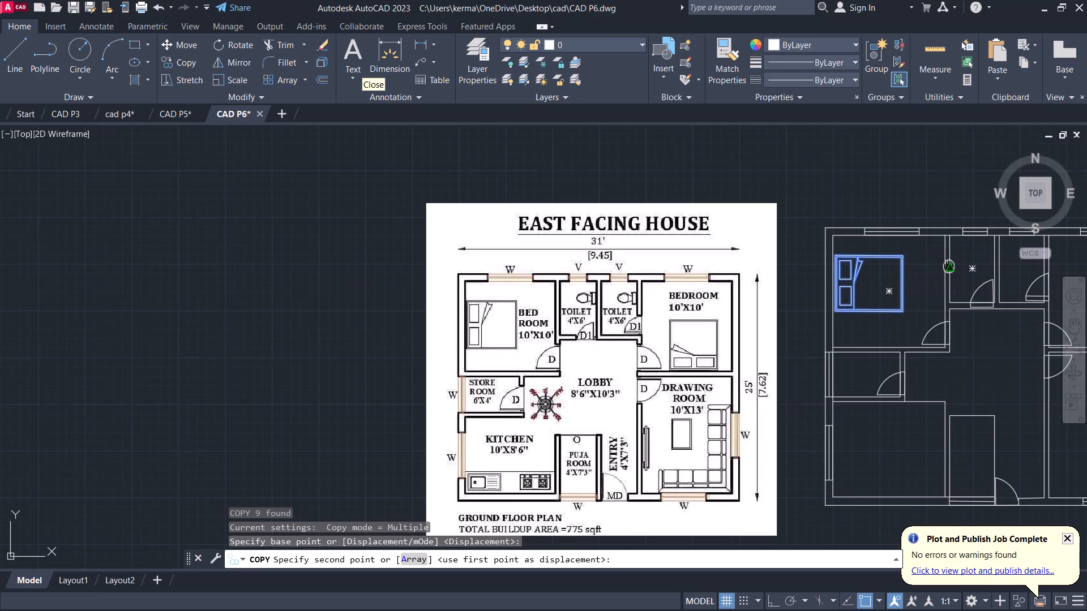
middle_click_drag(949, 265, 728, 265)
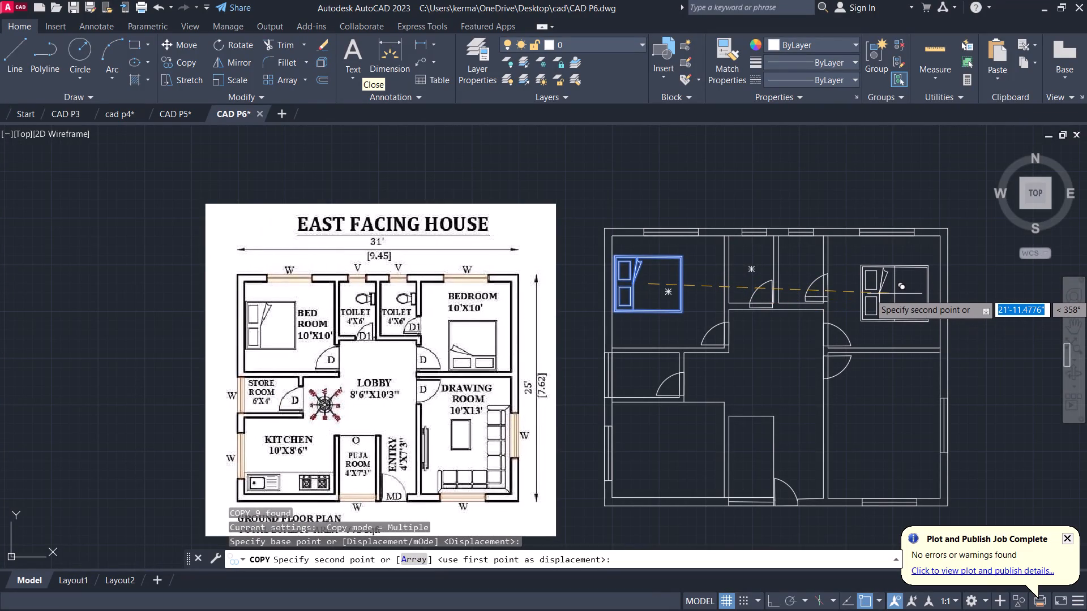
left_click(895, 296)
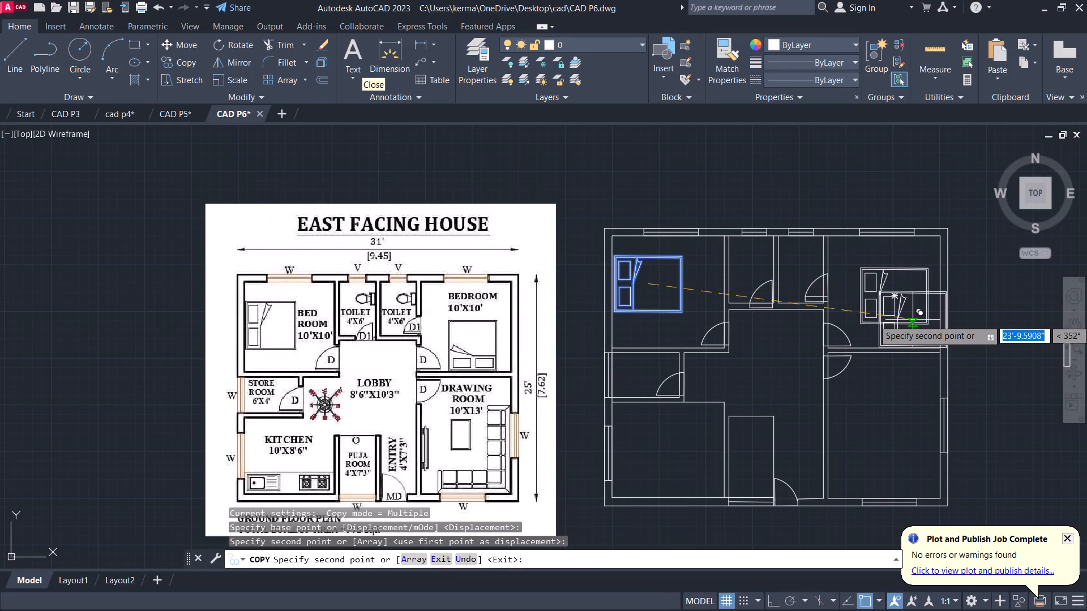
key("Escape")
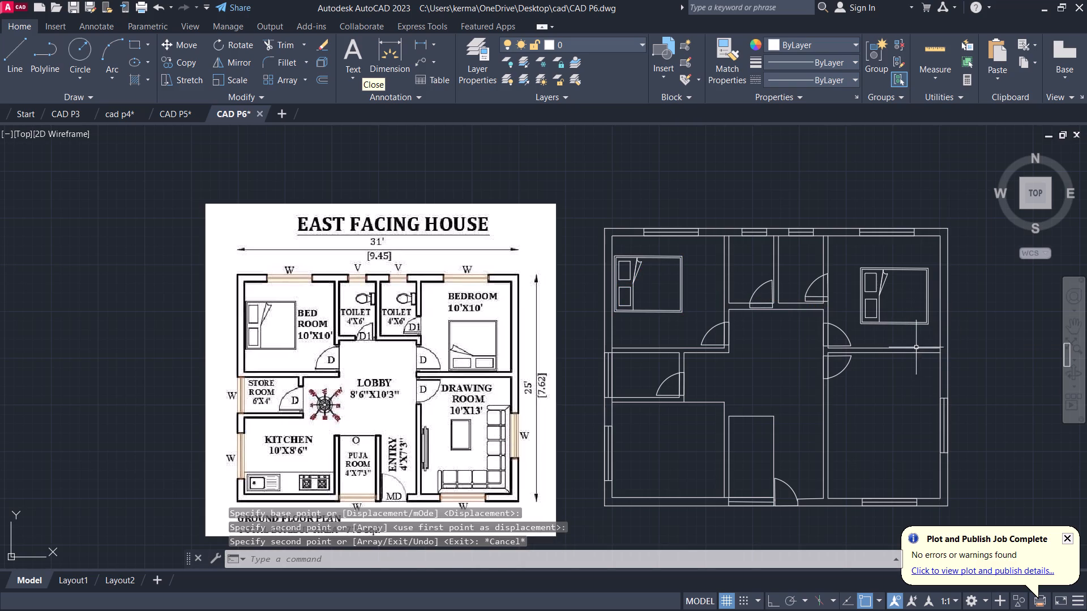
Rotate the copied bed about 90° counterclockwise around its centre so the pillows lie on its south side.
left_click(935, 333)
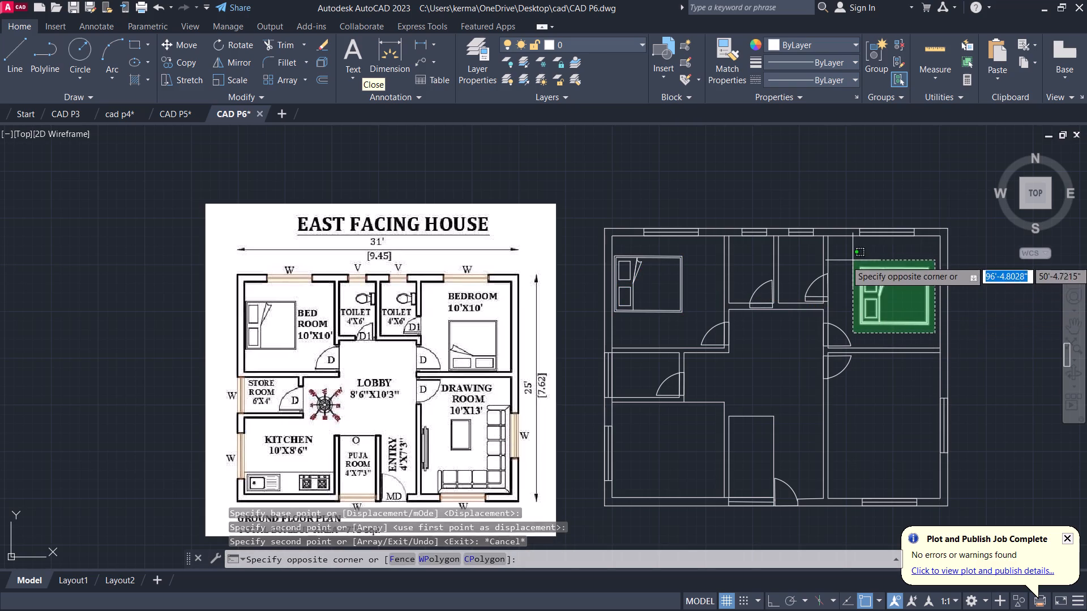
left_click(853, 260)
type("RO")
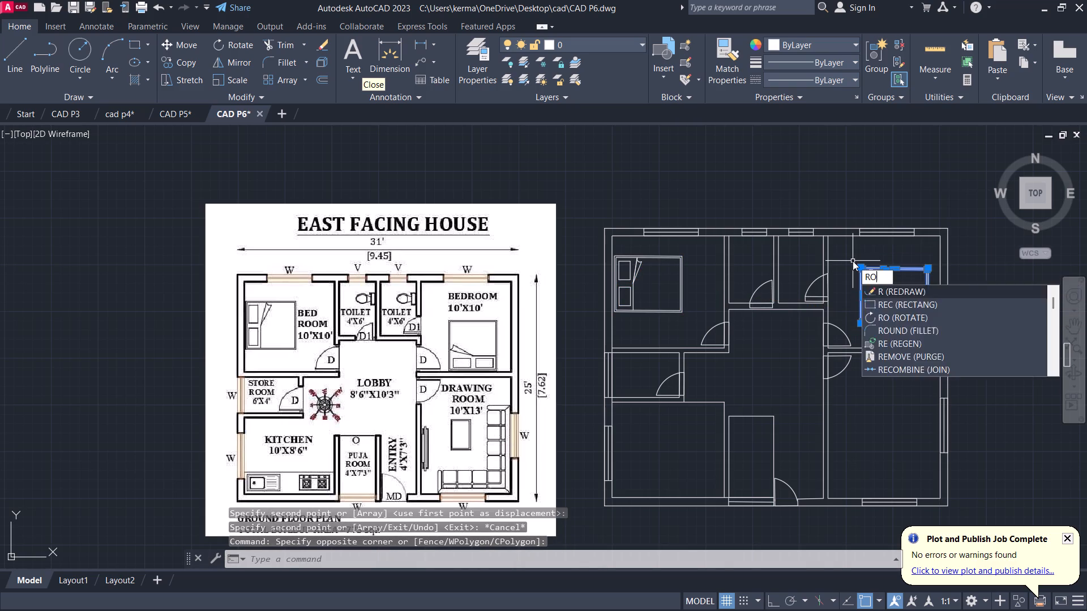
key("Return")
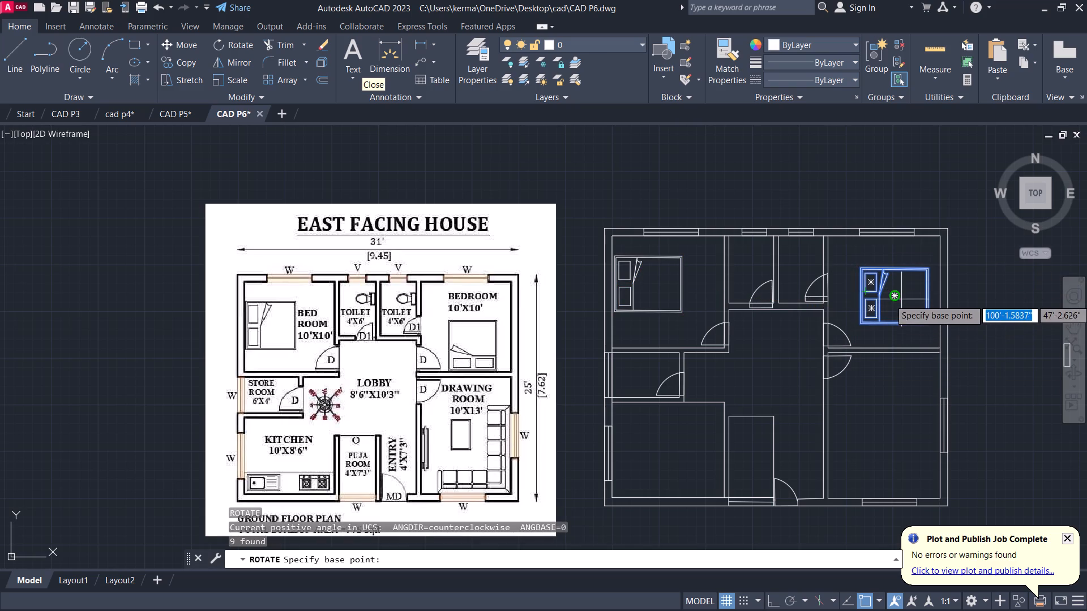
left_click(898, 299)
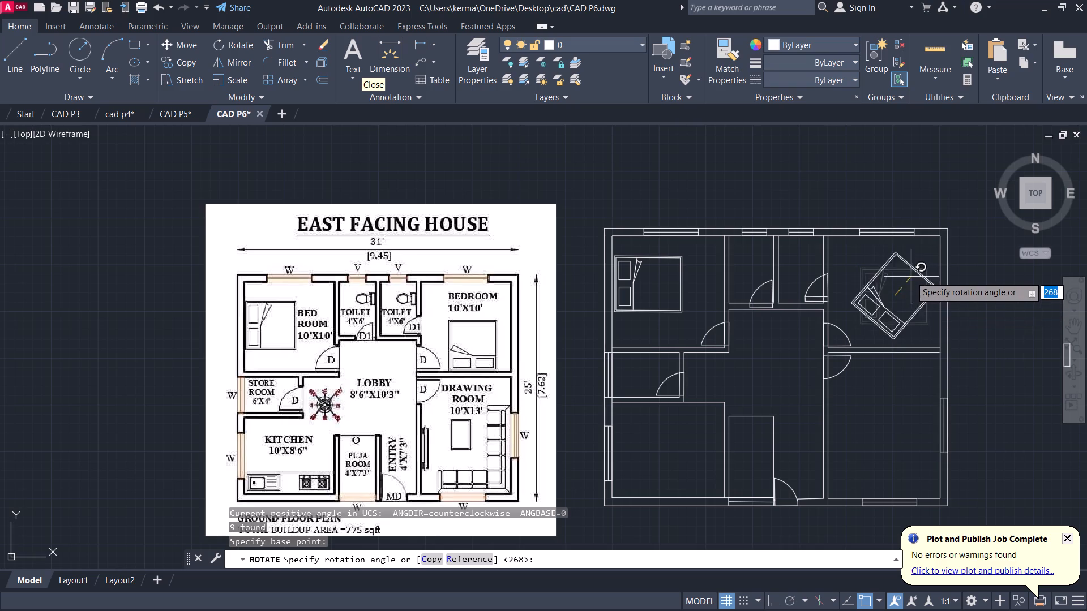
left_click(898, 268)
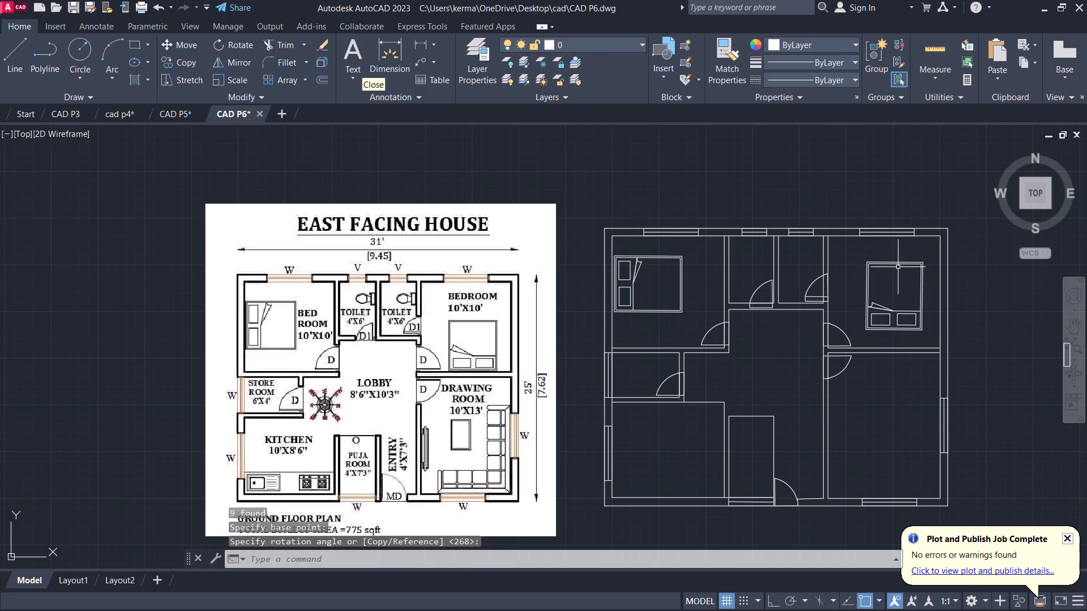
Move the rotated bed about 1'-9" southeast so it sits just off the south wall of the northeast bedroom.
left_click(928, 332)
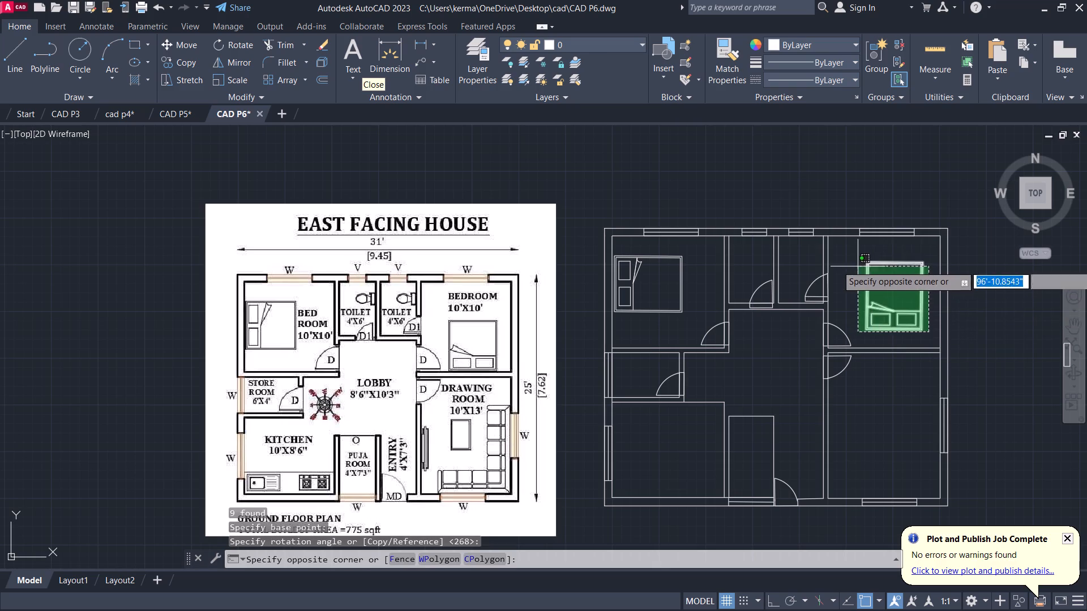
left_click(856, 265)
key("m")
key("Return")
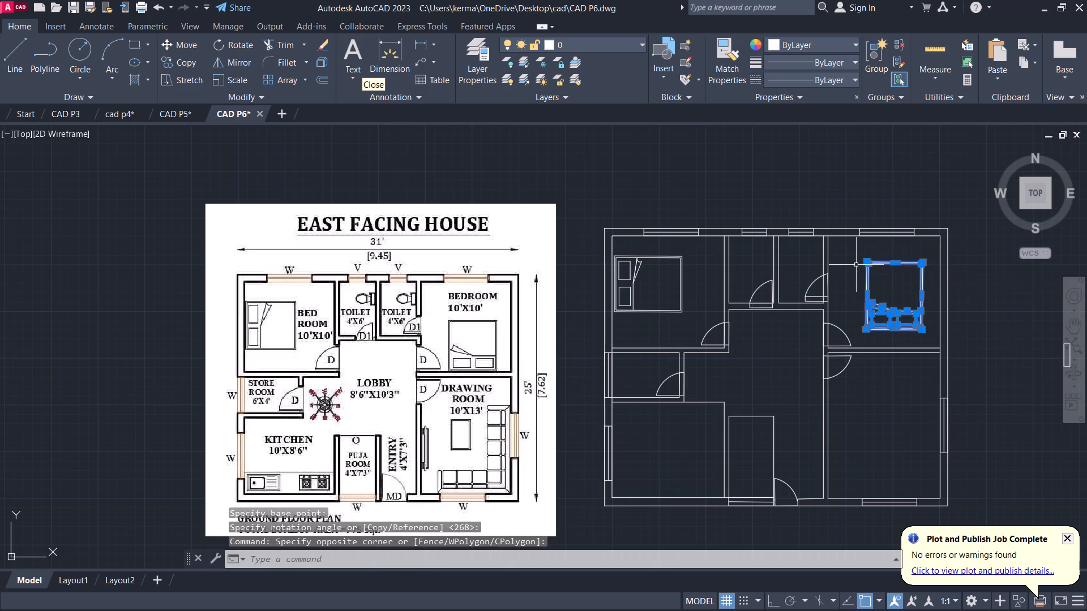
scroll(921, 330, "up", 3)
left_click(913, 331)
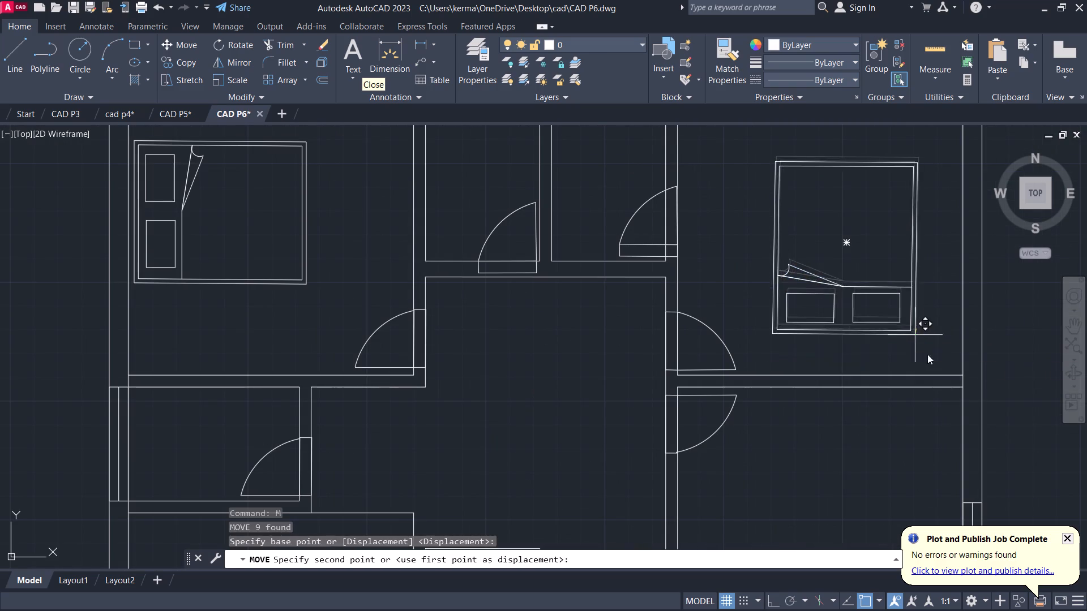
scroll(934, 365, "up", 2)
middle_click_drag(934, 365, 908, 324)
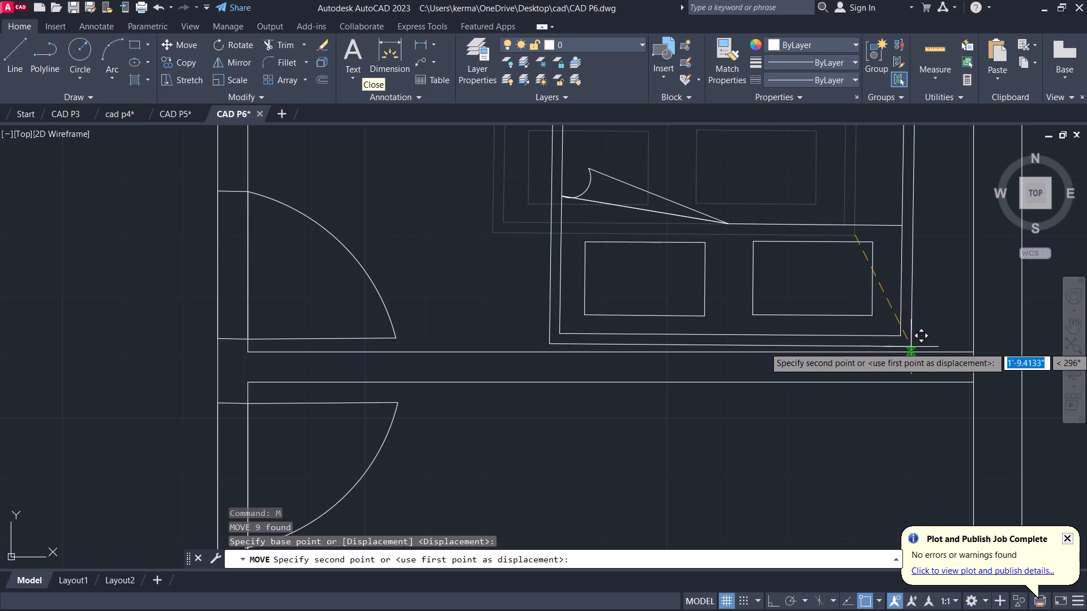
left_click(910, 342)
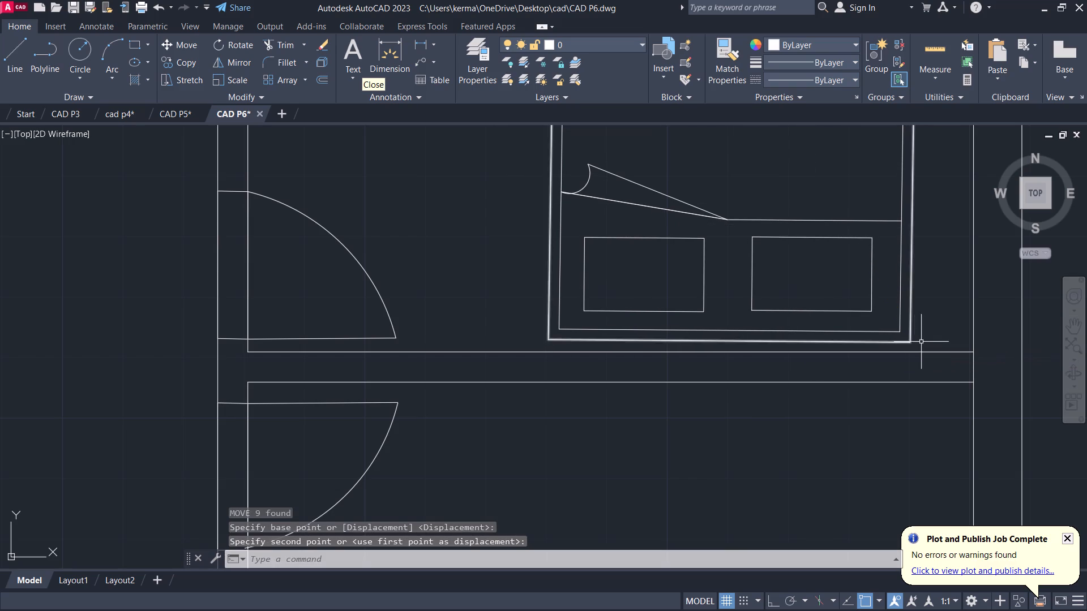
scroll(922, 389, "down", 4)
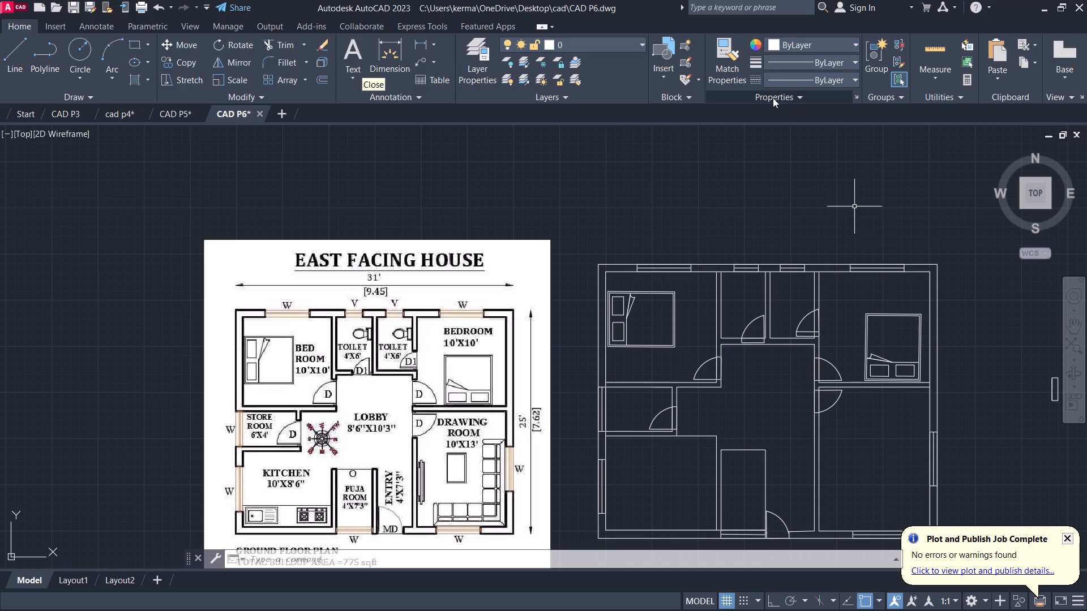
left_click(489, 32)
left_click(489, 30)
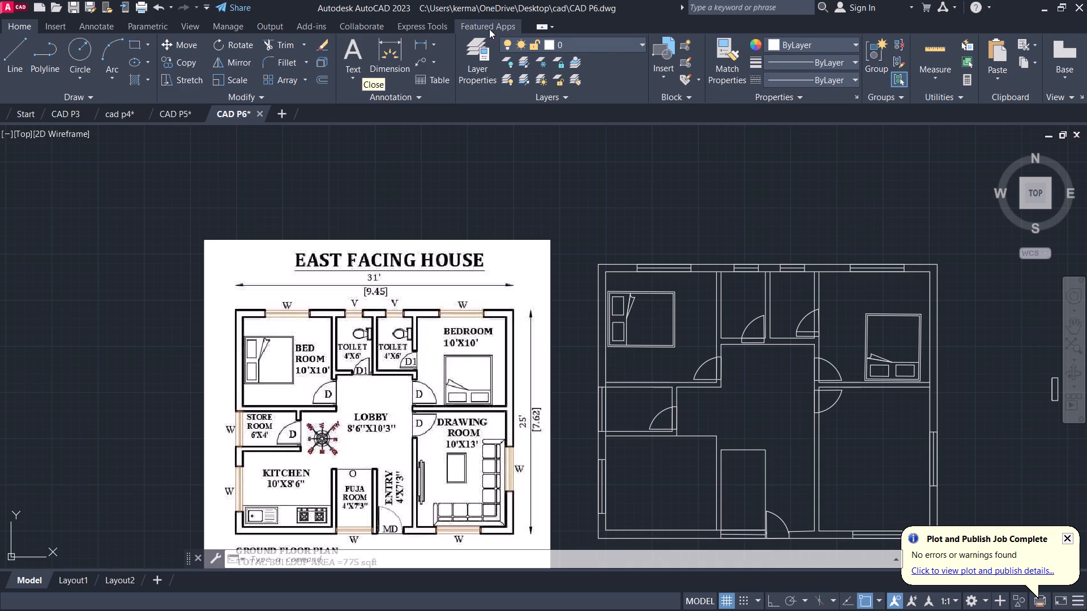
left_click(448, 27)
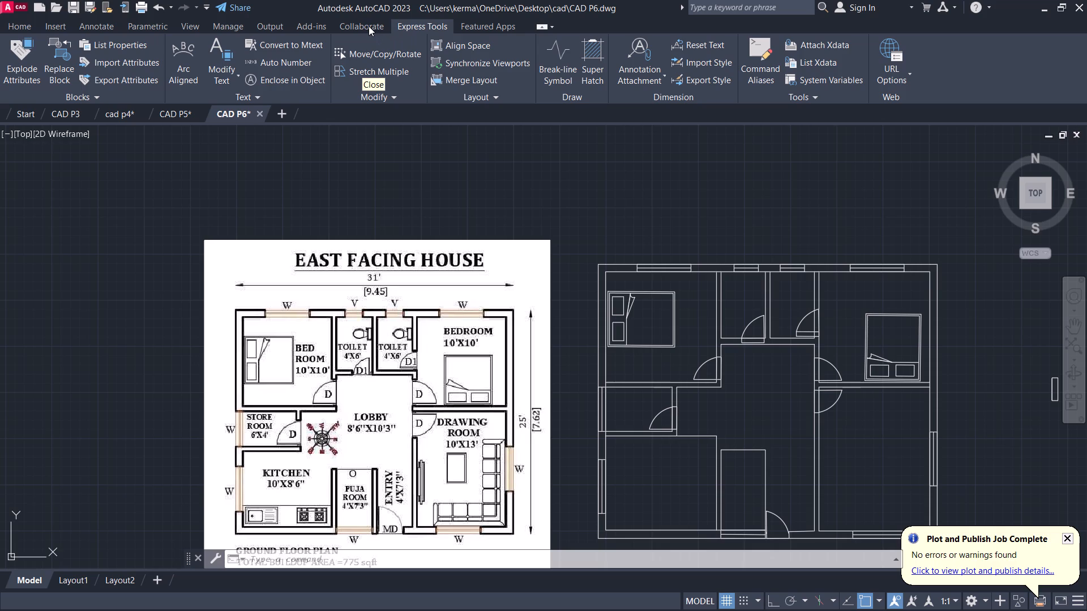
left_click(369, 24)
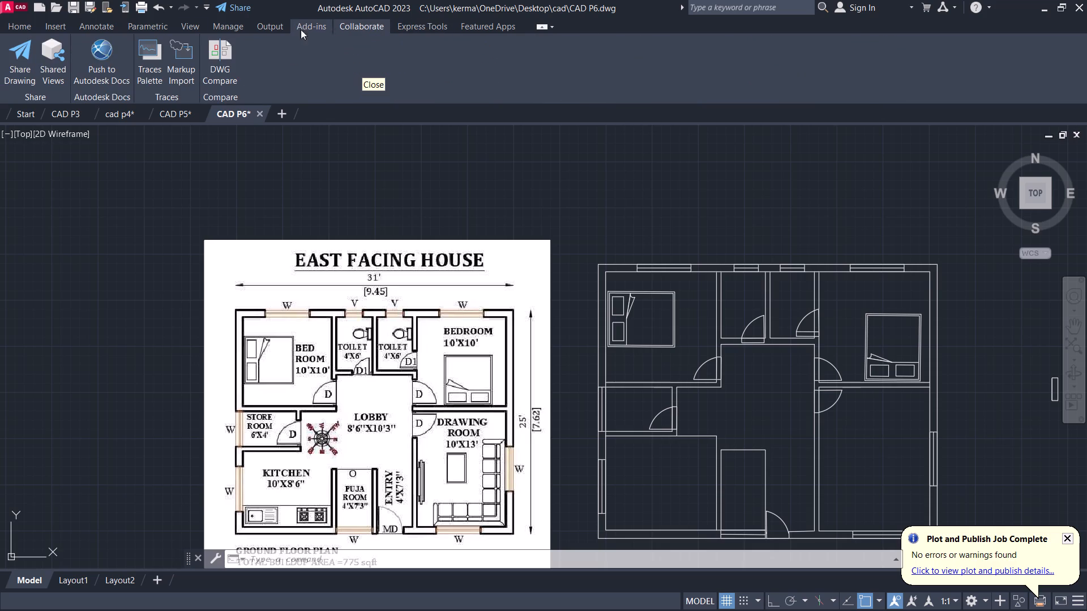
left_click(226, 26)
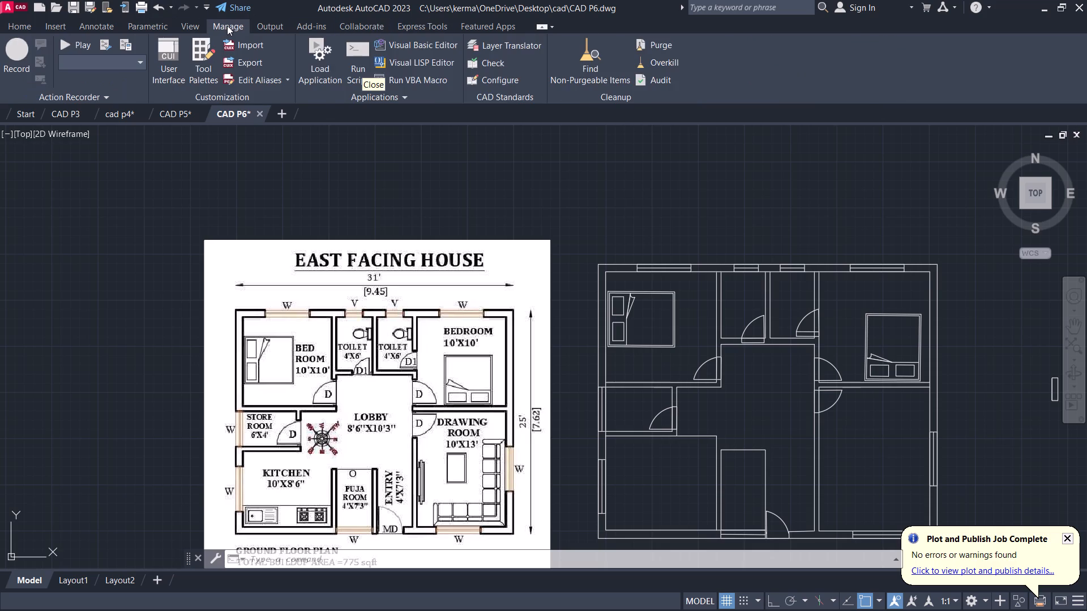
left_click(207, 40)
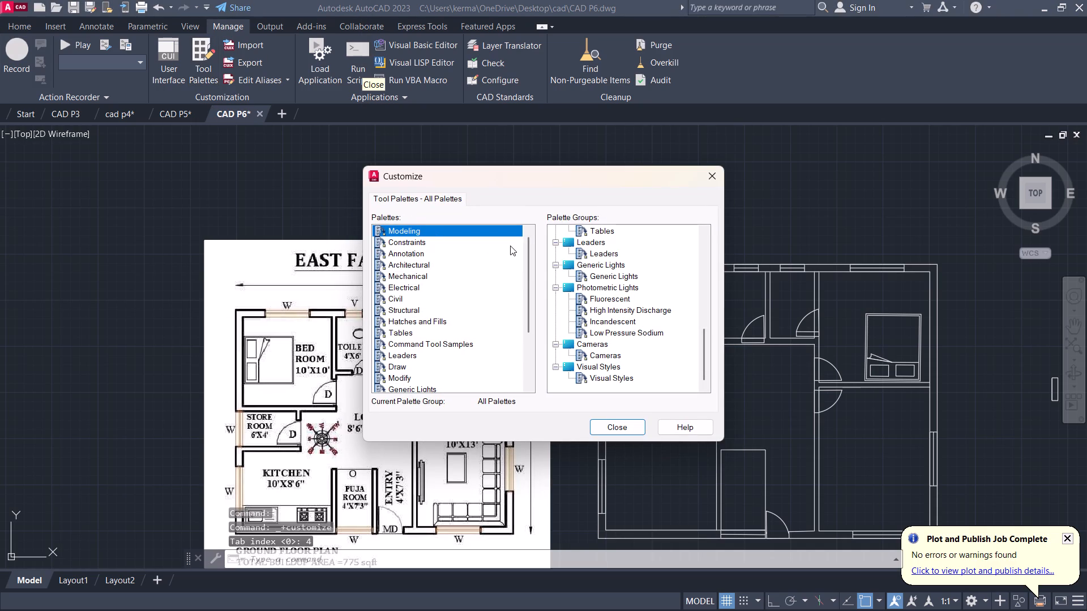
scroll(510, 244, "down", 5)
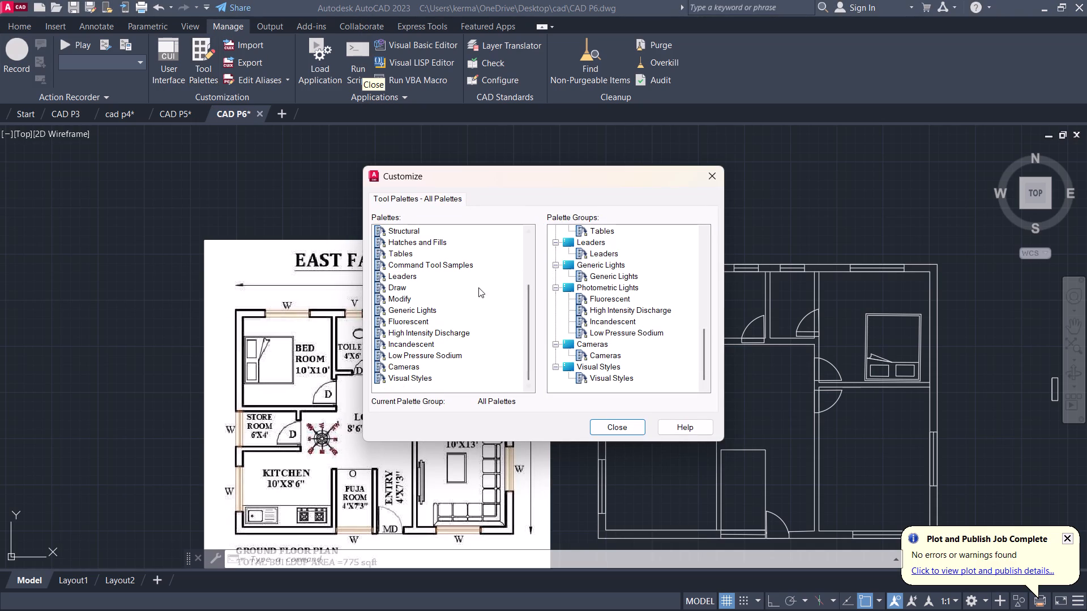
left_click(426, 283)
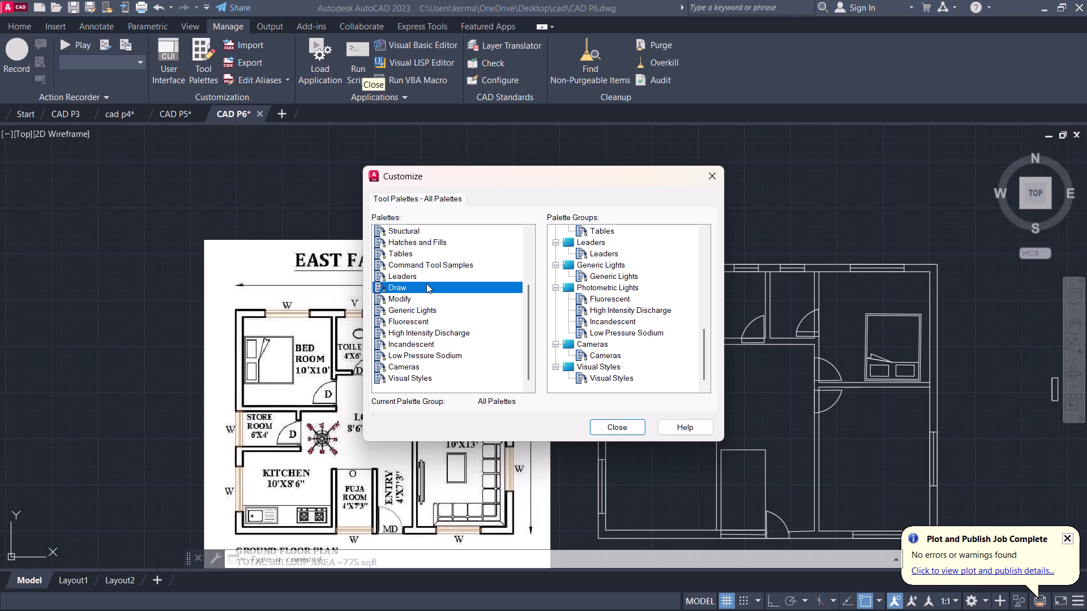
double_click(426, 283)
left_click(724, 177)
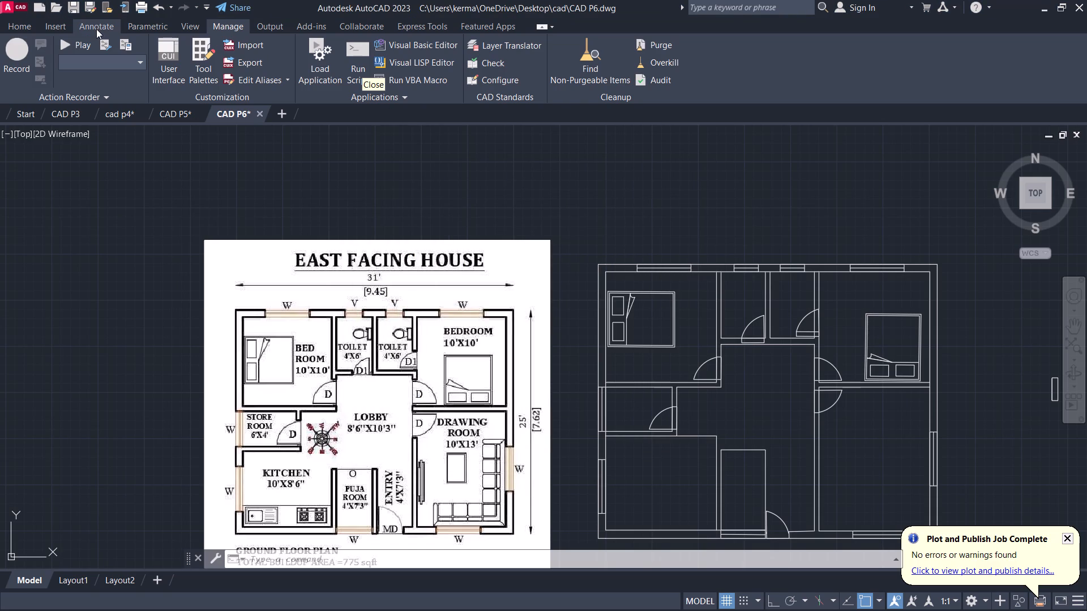
Insert the Toilet - Imperial block from the architectural tool palette in the empty area north of the plan.
left_click(149, 29)
left_click(188, 29)
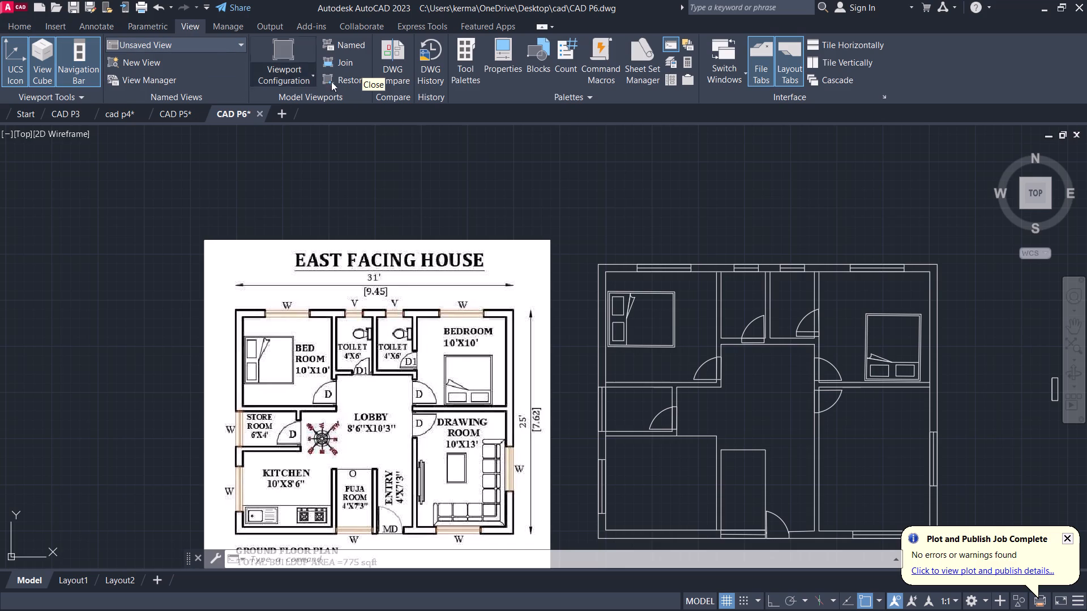
left_click(456, 68)
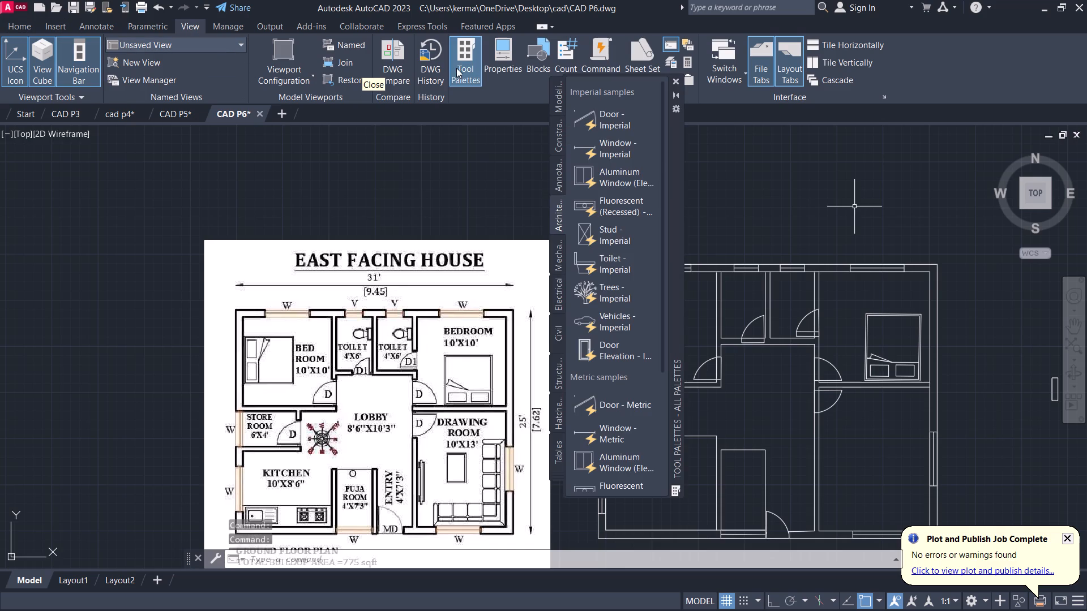
left_click(583, 257)
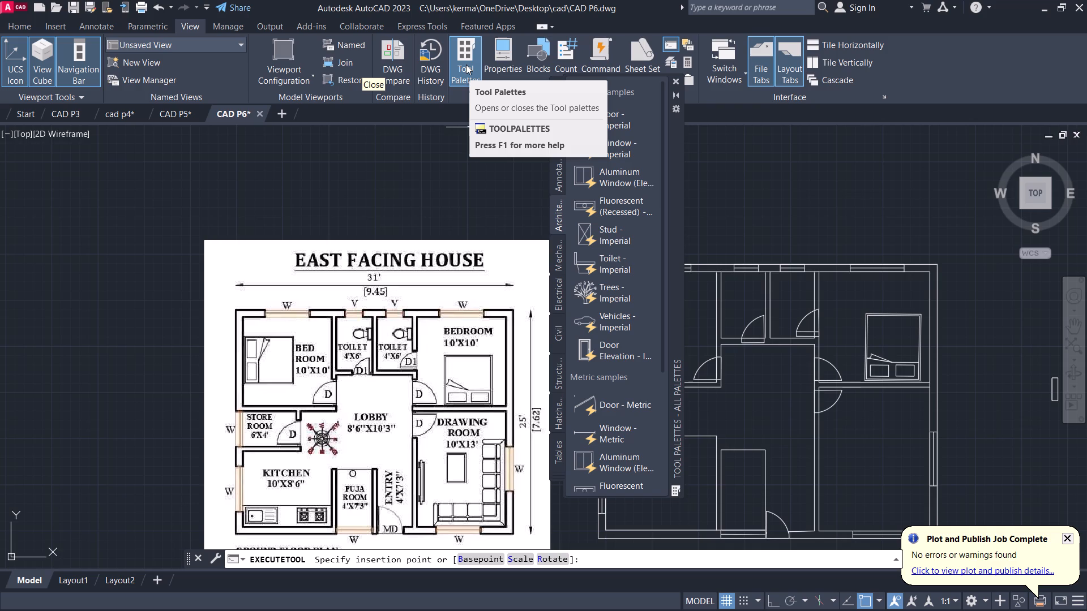
left_click(615, 264)
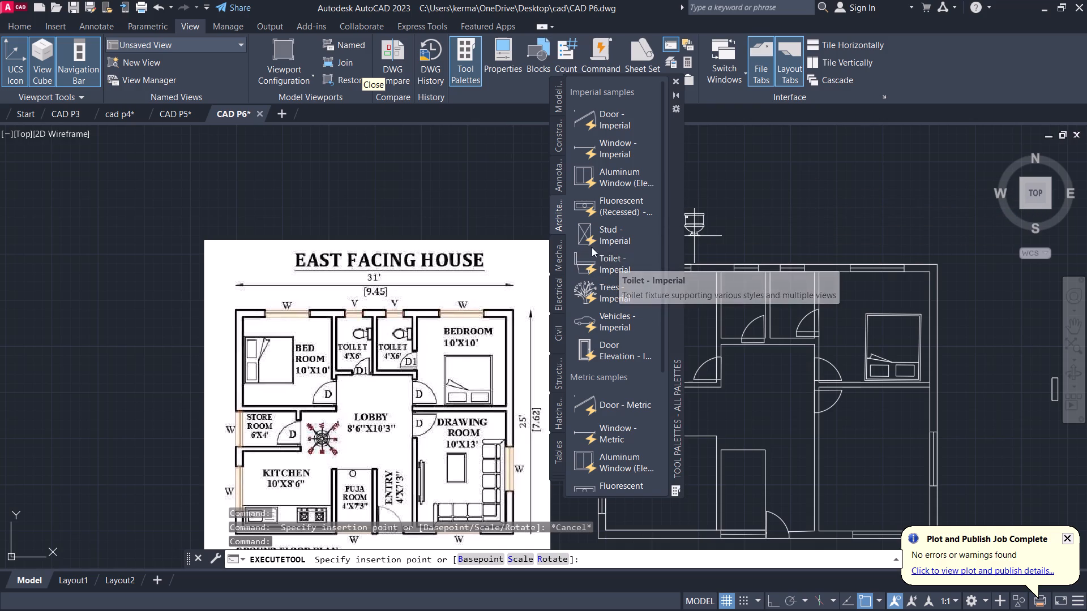
left_click(779, 199)
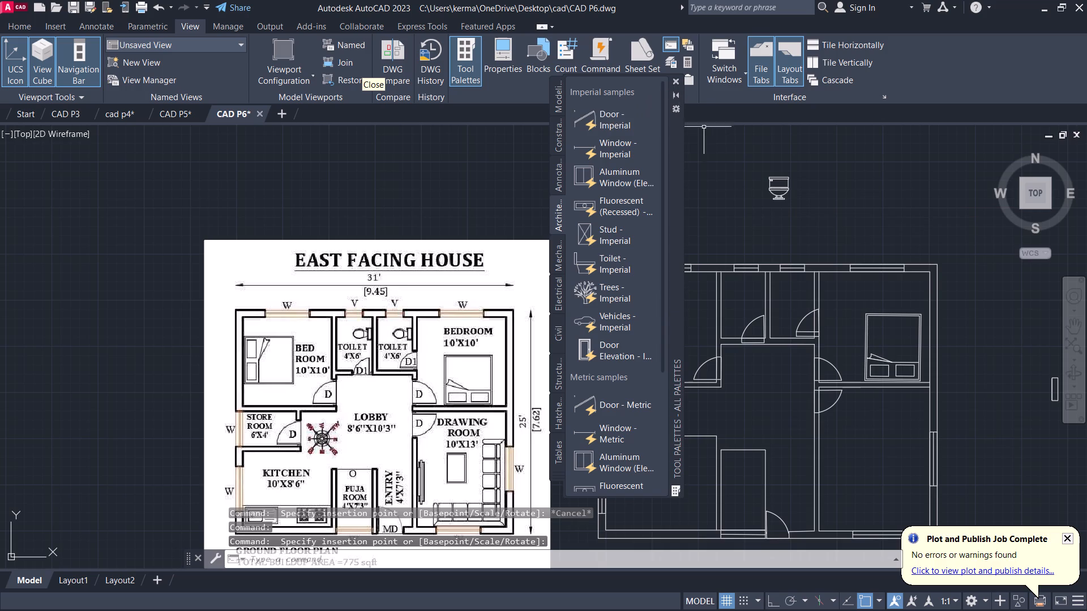
Switch the inserted toilet block to its Round (Plan) view and dismiss the tool palettes.
left_click(781, 191)
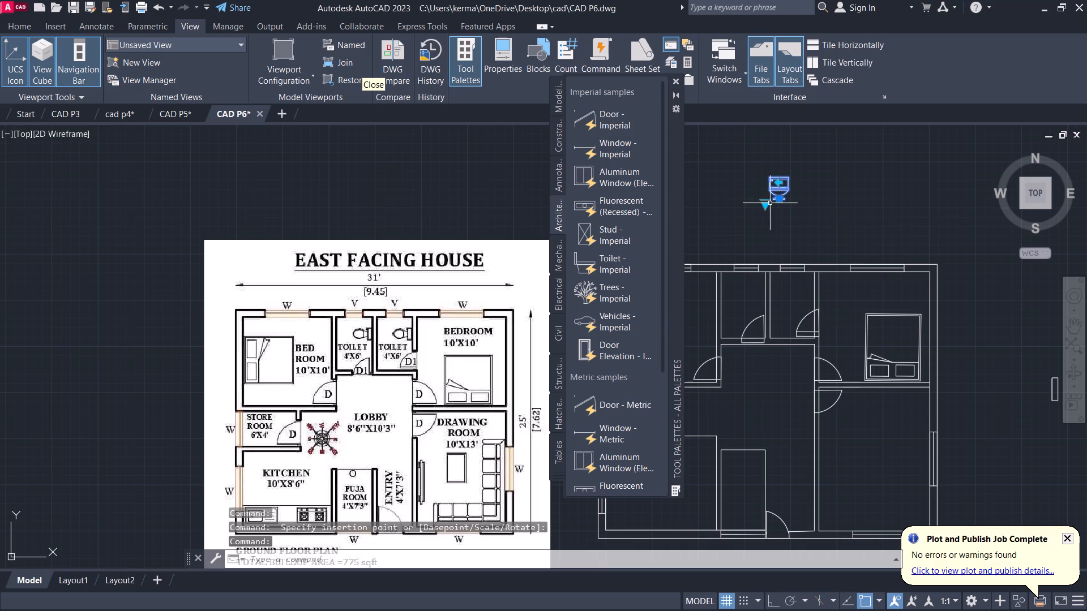
left_click(768, 205)
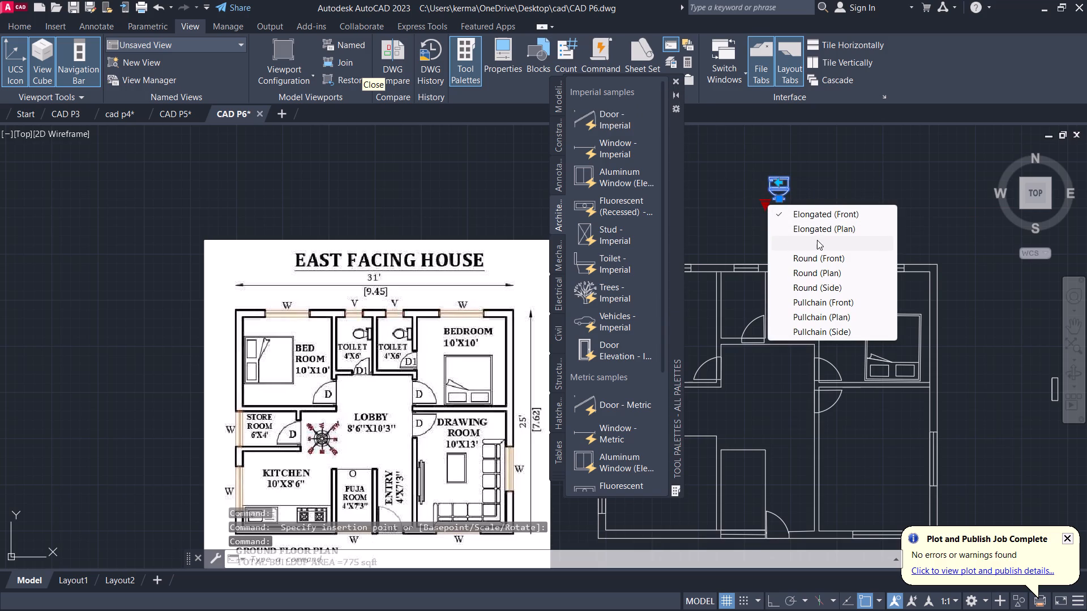
left_click(833, 270)
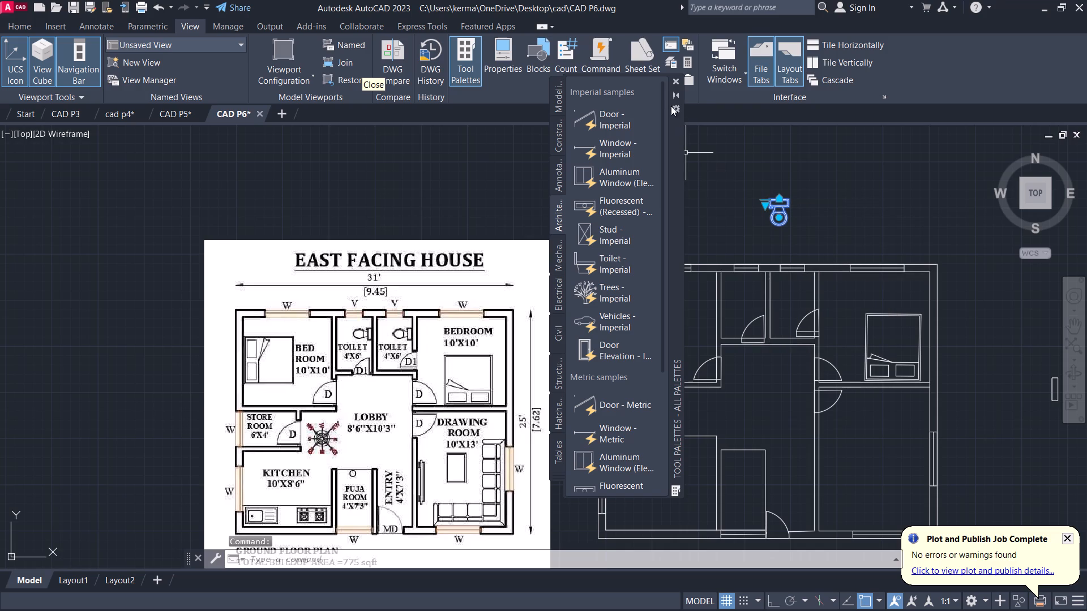
left_click(675, 78)
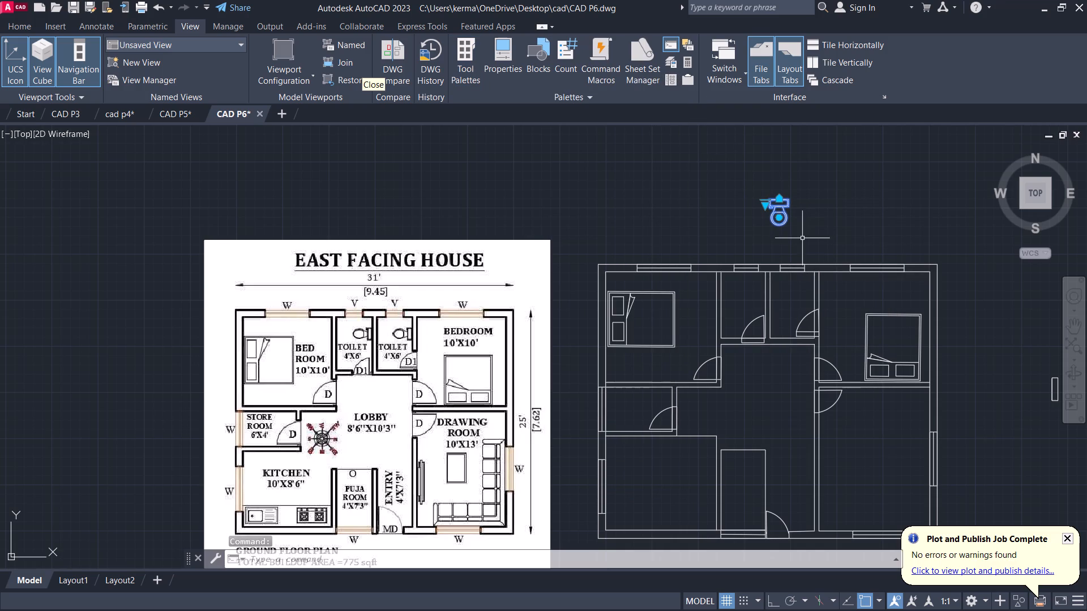
Rotate the toilet about 90° clockwise around a point at the east end of its tank so the bowl faces west.
left_click(790, 234)
left_click(756, 193)
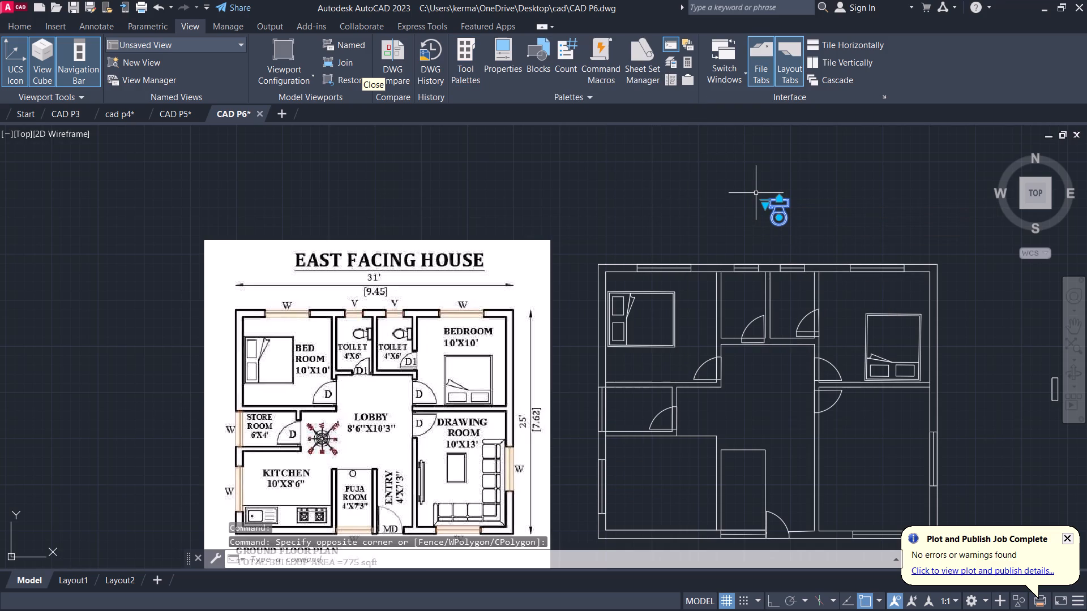
type("RO")
key("Return")
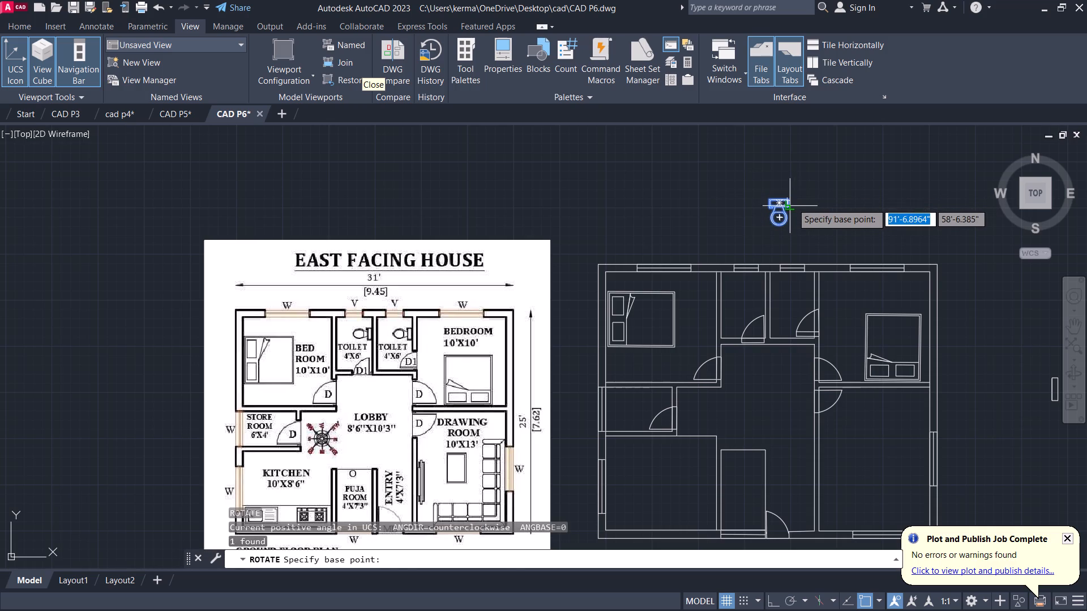
left_click(792, 201)
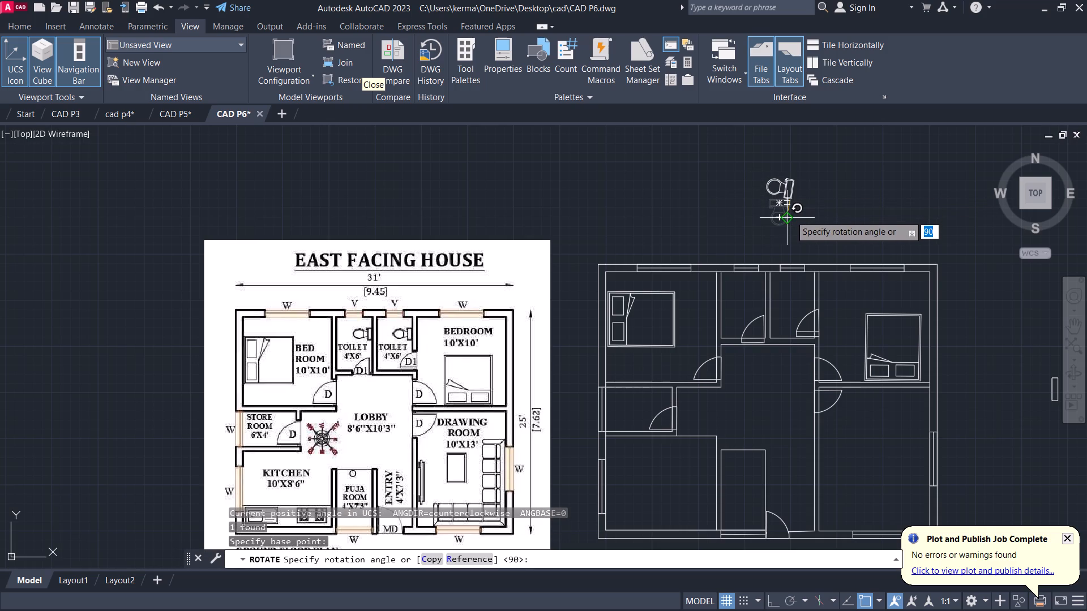
scroll(793, 214, "up", 3)
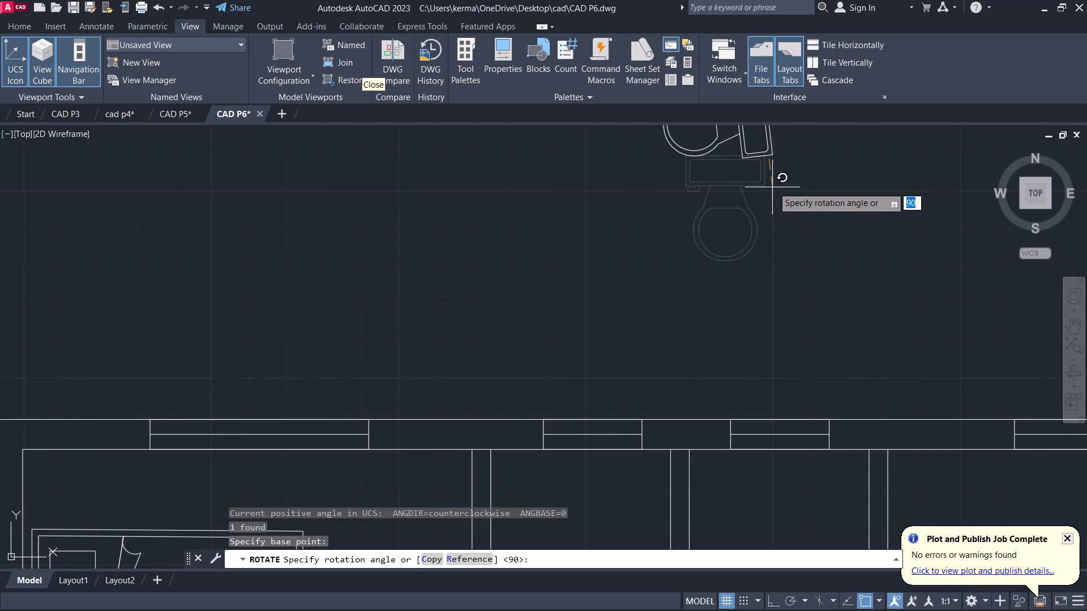
scroll(768, 191, "up", 2)
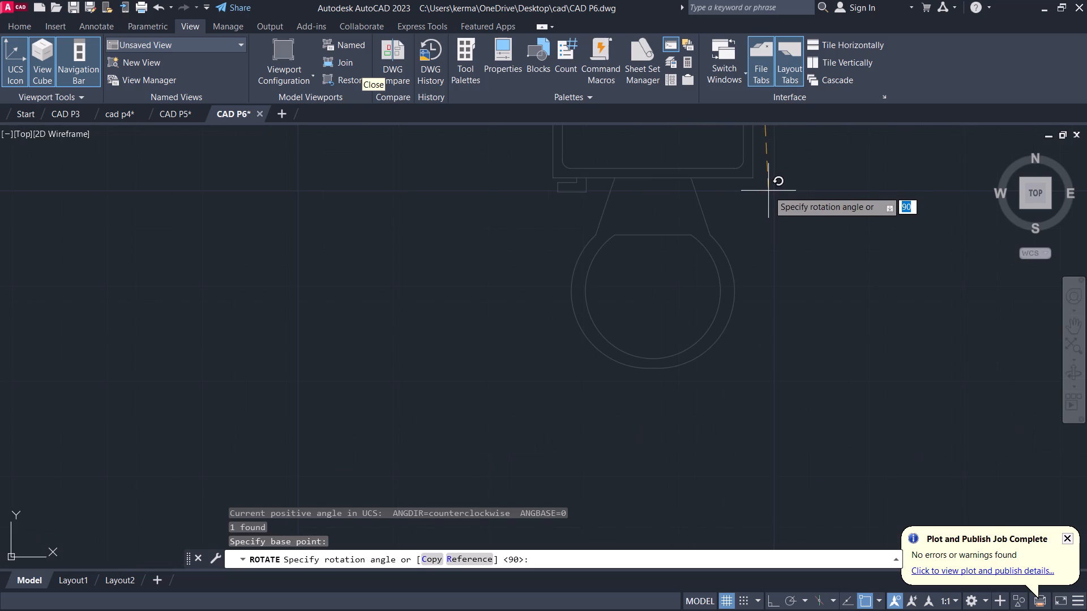
middle_click_drag(769, 188, 717, 348)
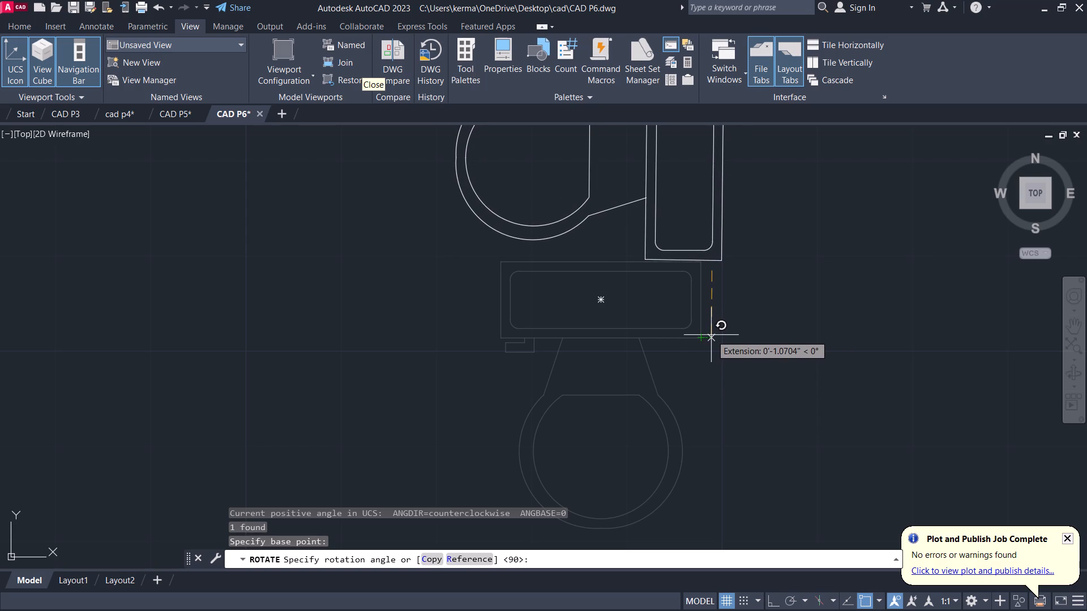
left_click(711, 335)
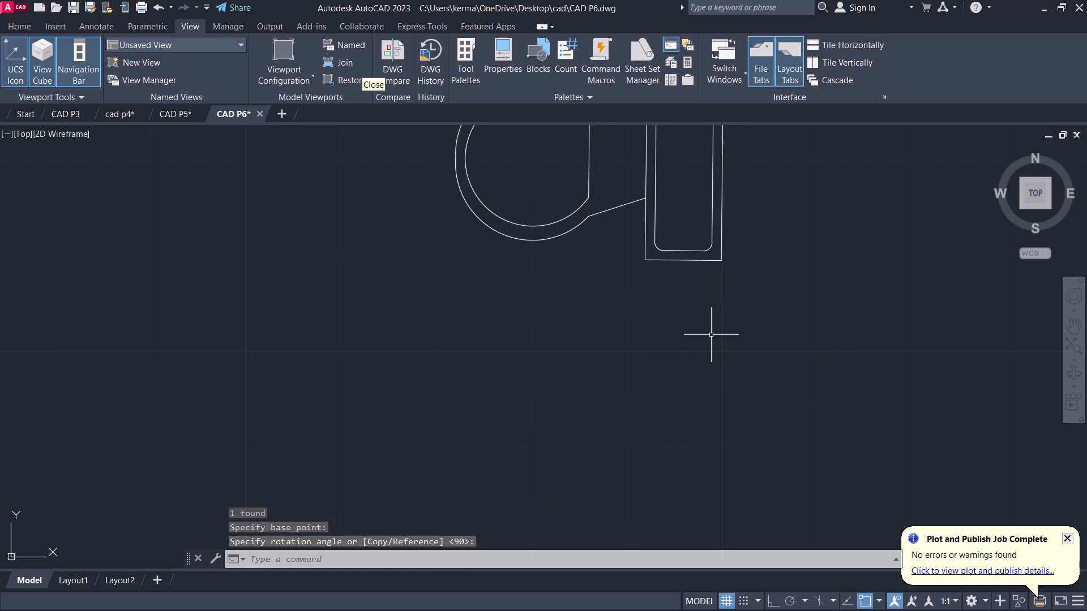
Copy the rotated toilet into both toilet rooms, setting the tank's southeast corner against each room's east wall.
scroll(743, 306, "down", 4)
left_click(744, 317)
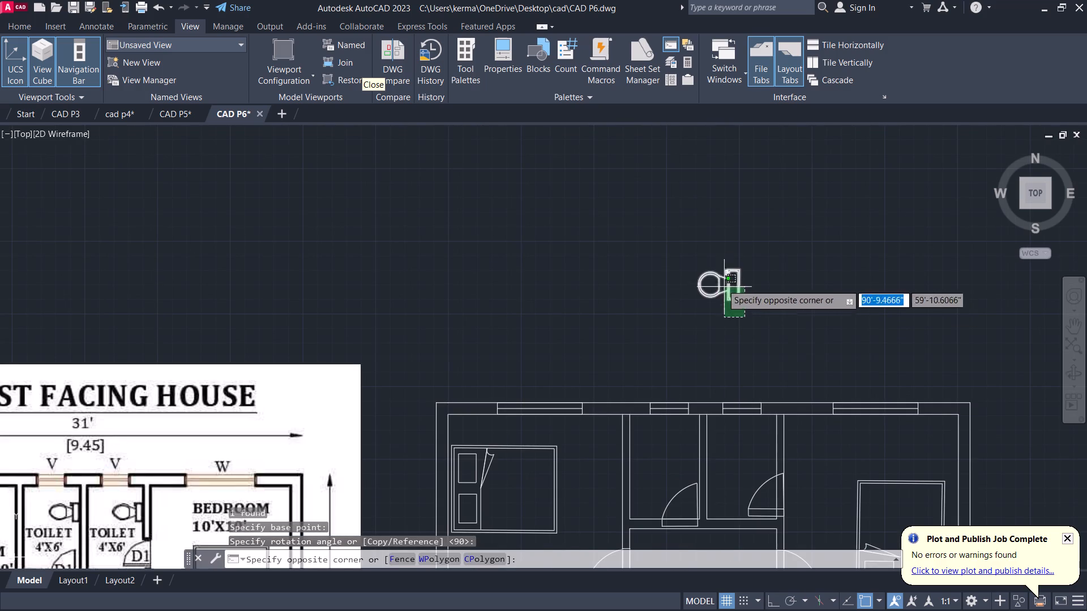
left_click(699, 260)
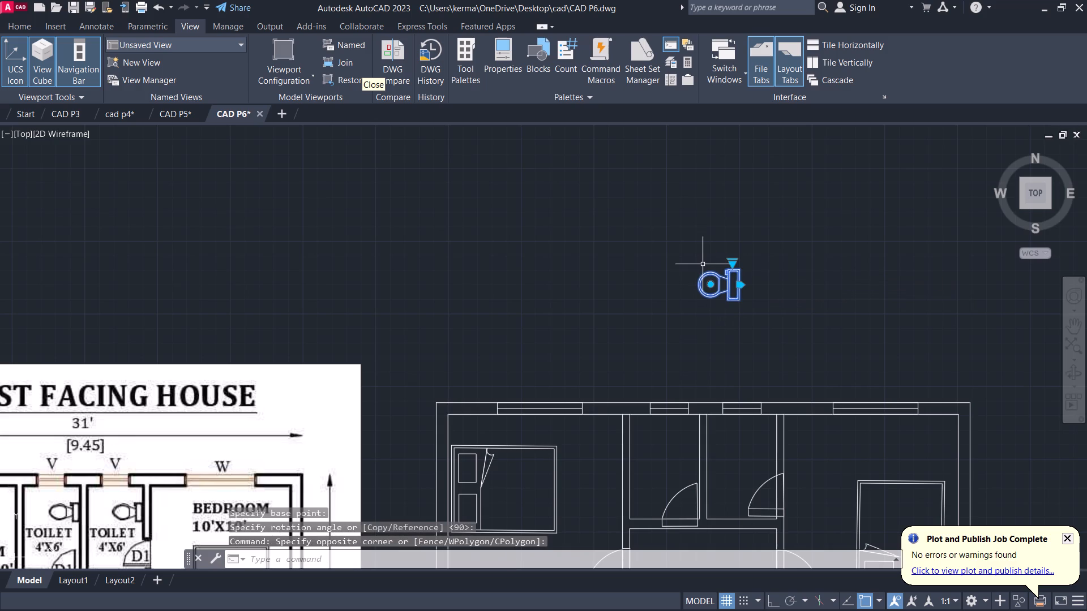
type("CO")
key("Return")
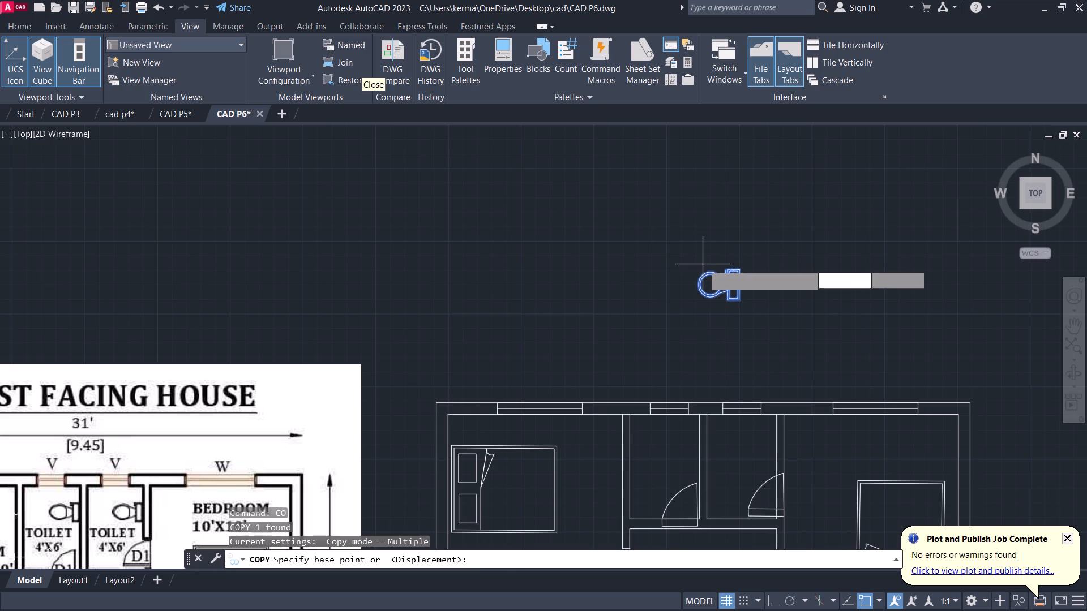
left_click(739, 303)
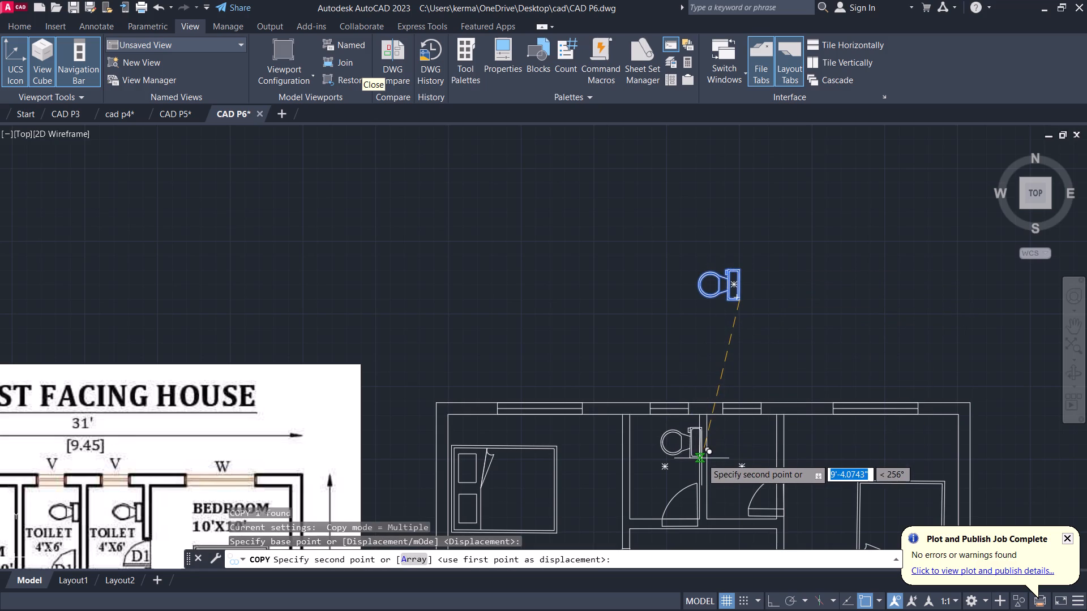
scroll(699, 463, "up", 2)
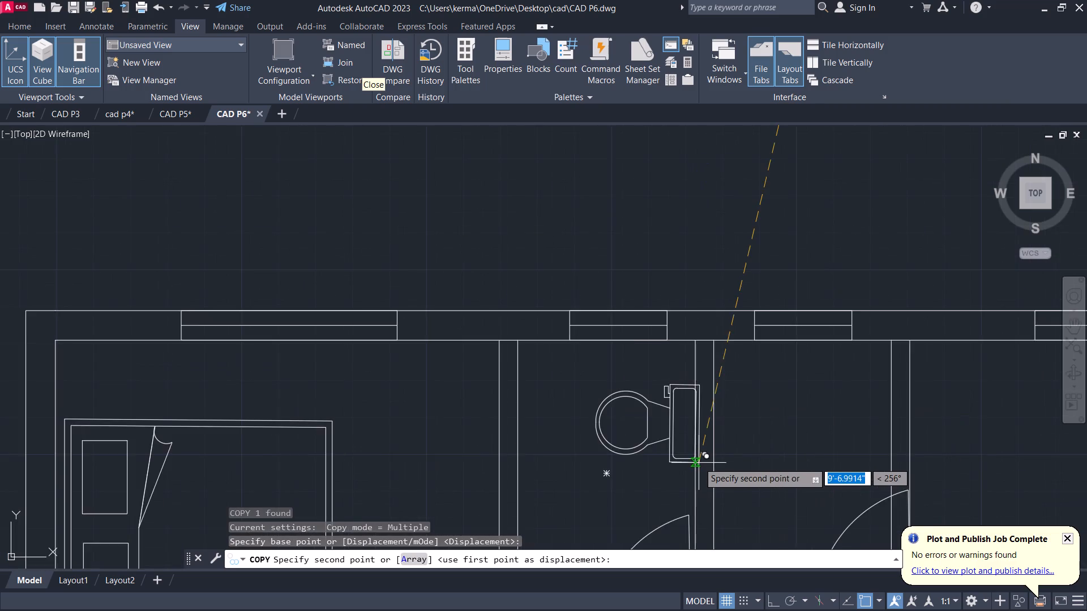
scroll(699, 462, "up", 1)
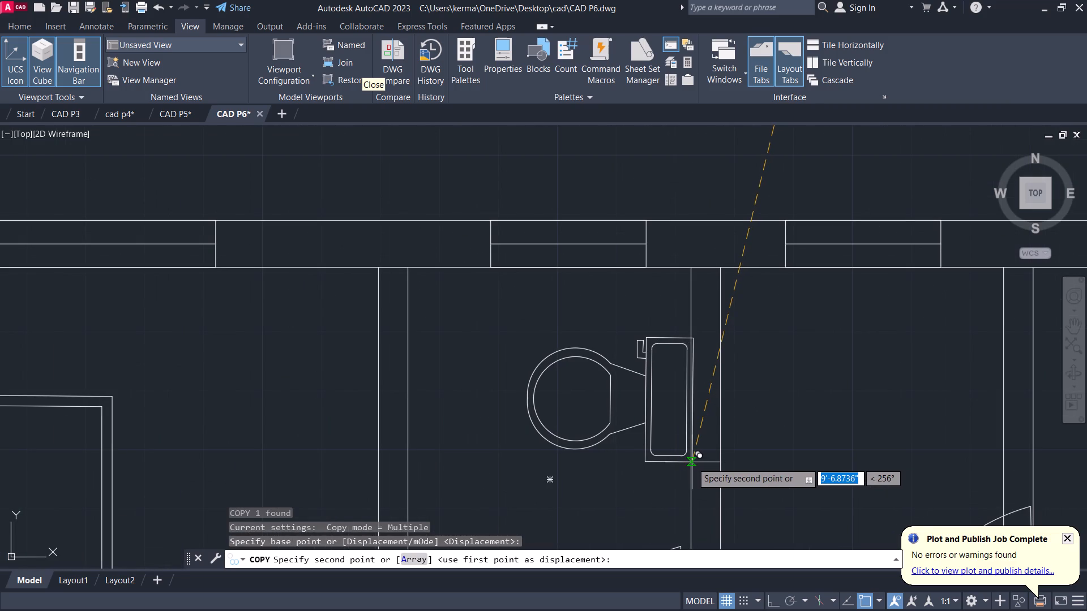
left_click(691, 462)
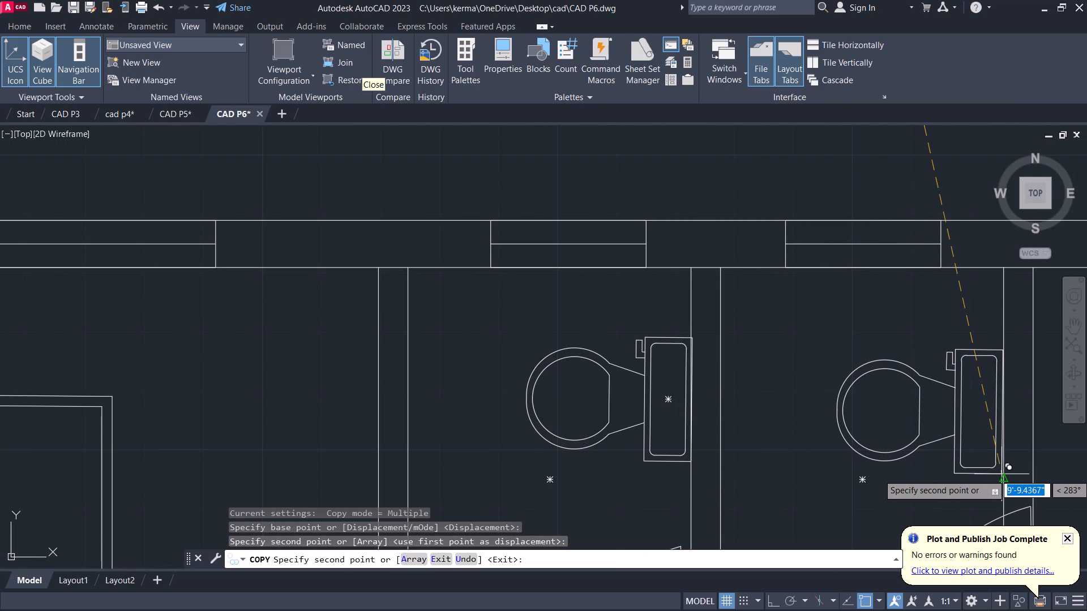
left_click(1002, 474)
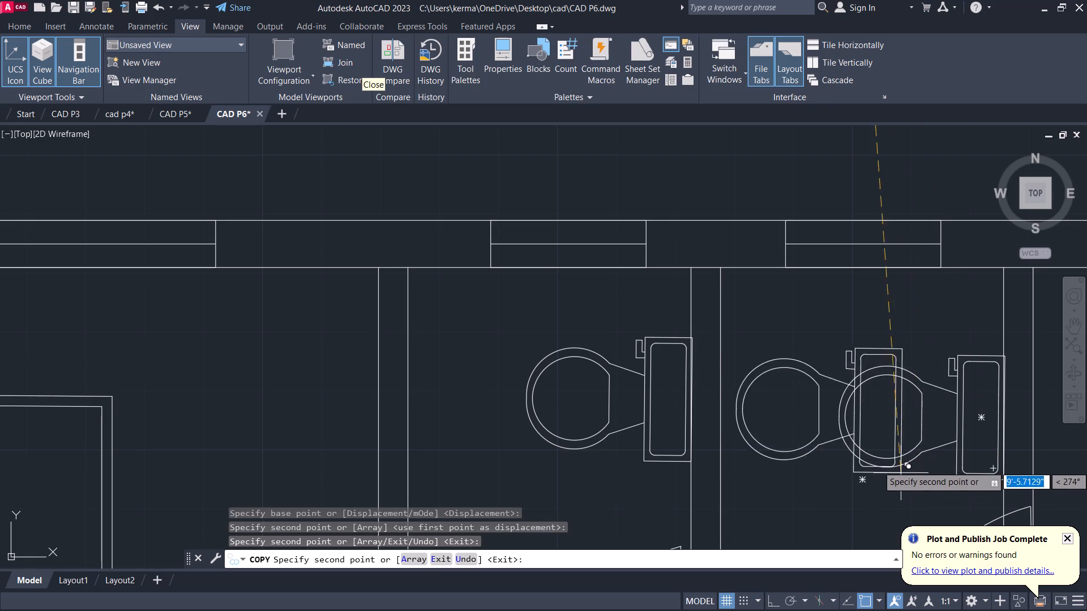
scroll(823, 434, "down", 3)
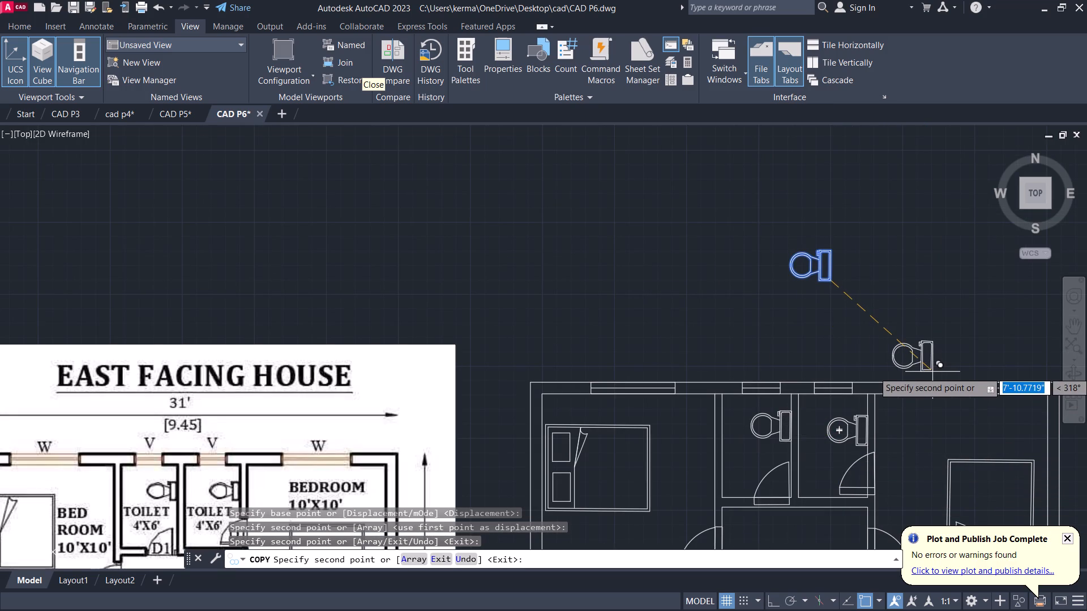
middle_click_drag(937, 350, 937, 349)
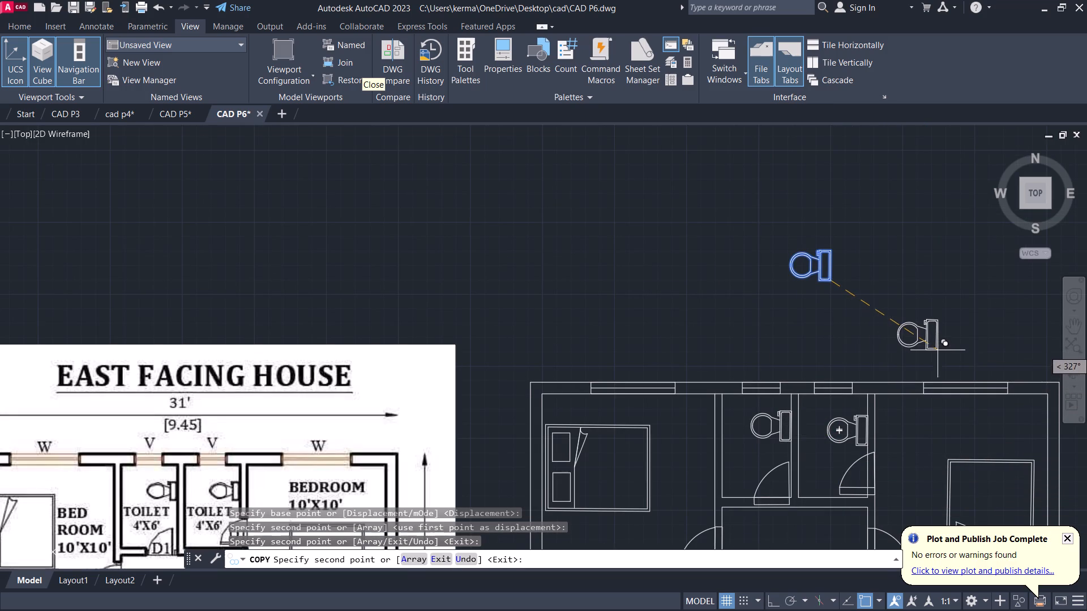
middle_click_drag(937, 349, 928, 279)
scroll(887, 289, "down", 1)
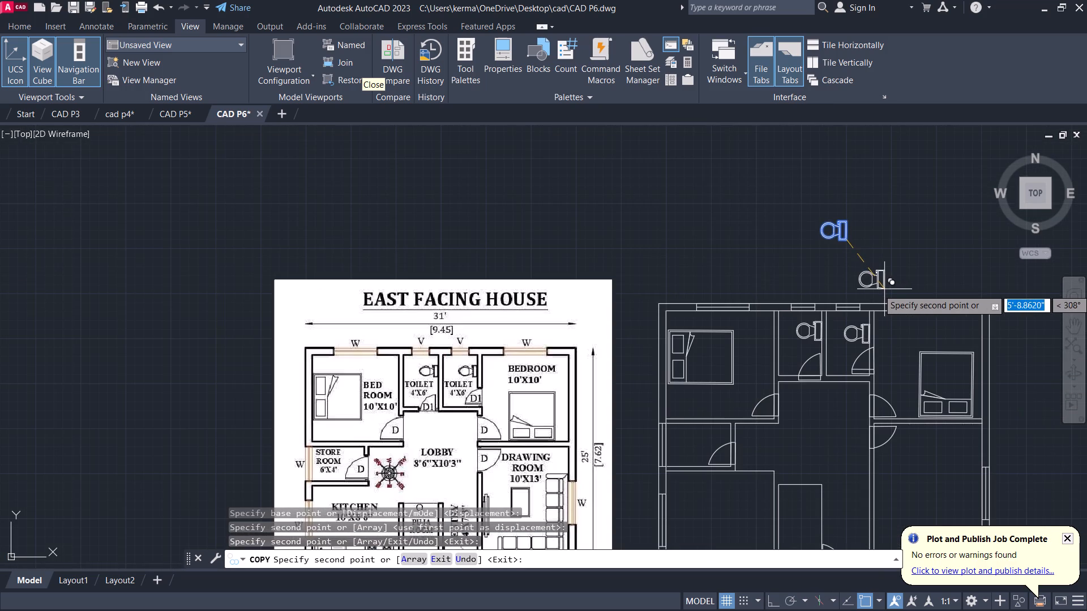
middle_click_drag(884, 287, 883, 249)
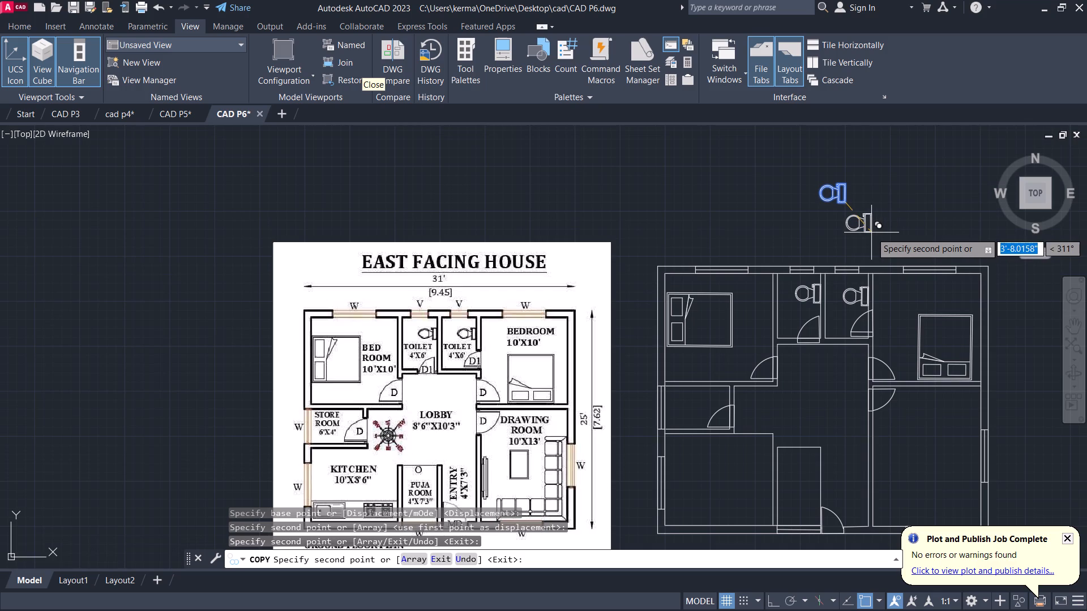
scroll(870, 233, "down", 1)
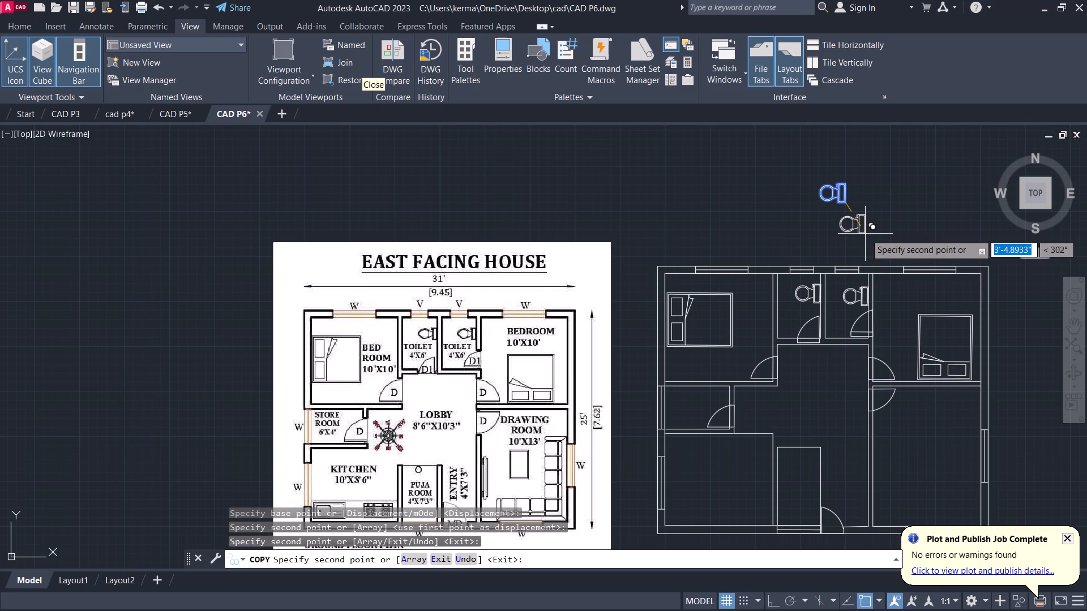
key("Escape")
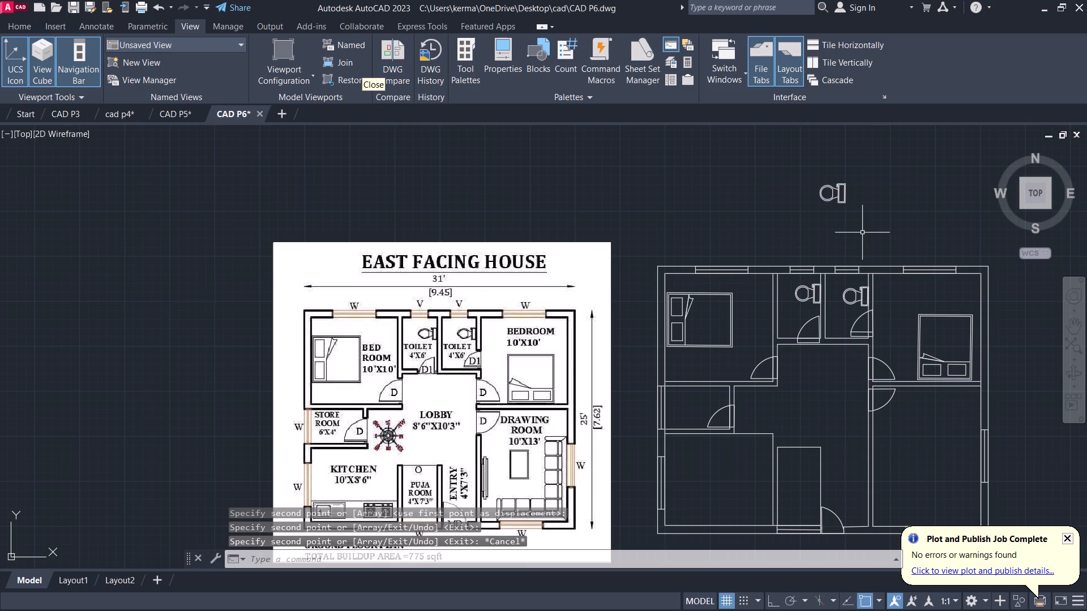
Delete the leftover original toilet in the empty area north of the plan.
left_click(862, 230)
left_click(775, 184)
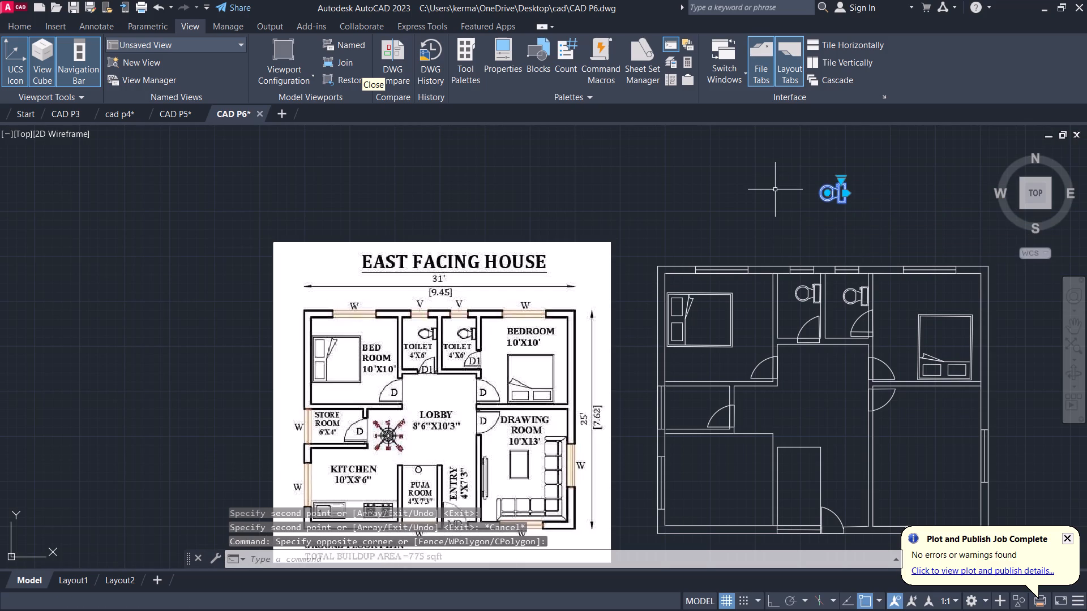
key("Delete")
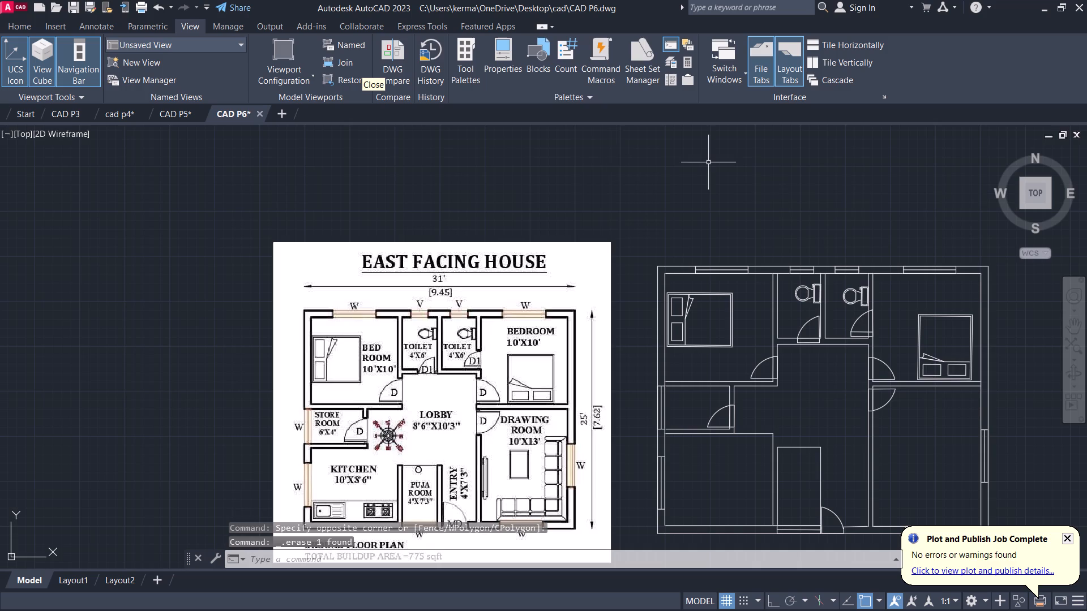
Browse the tool palette categories, including constraints, modeling, annotation, tables, hatches, structural, civil and electrical, for usable plan blocks.
left_click(472, 71)
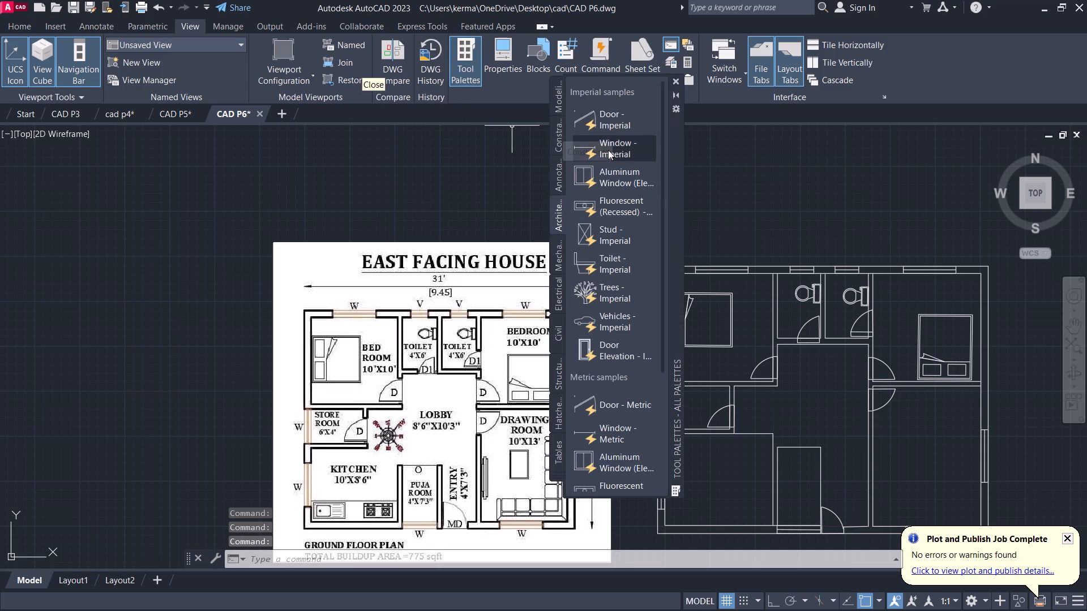
scroll(608, 150, "down", 5)
scroll(607, 150, "up", 3)
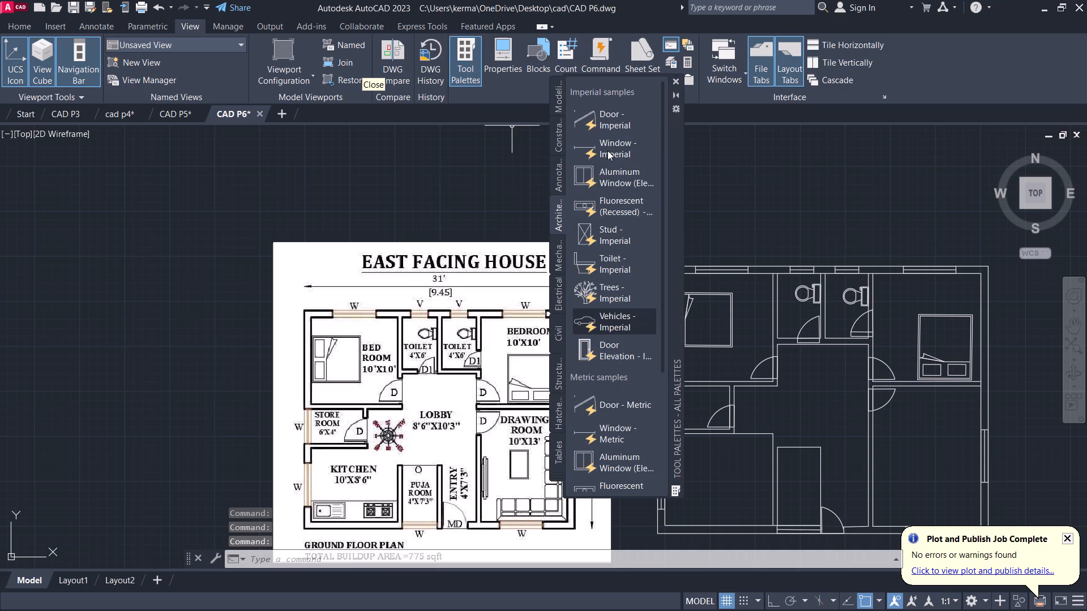
scroll(607, 150, "down", 4)
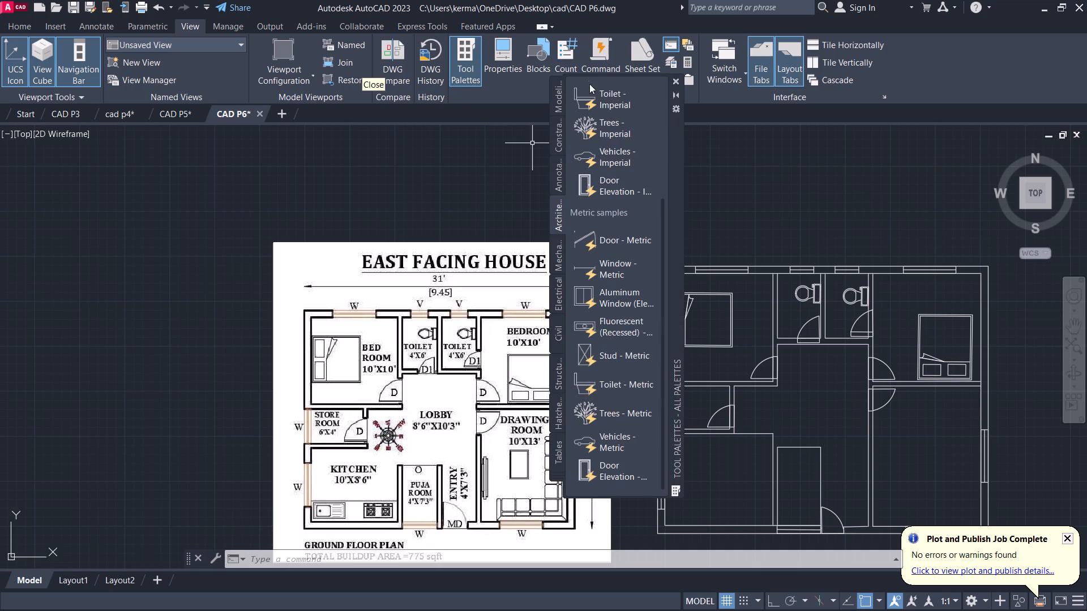
left_click(556, 148)
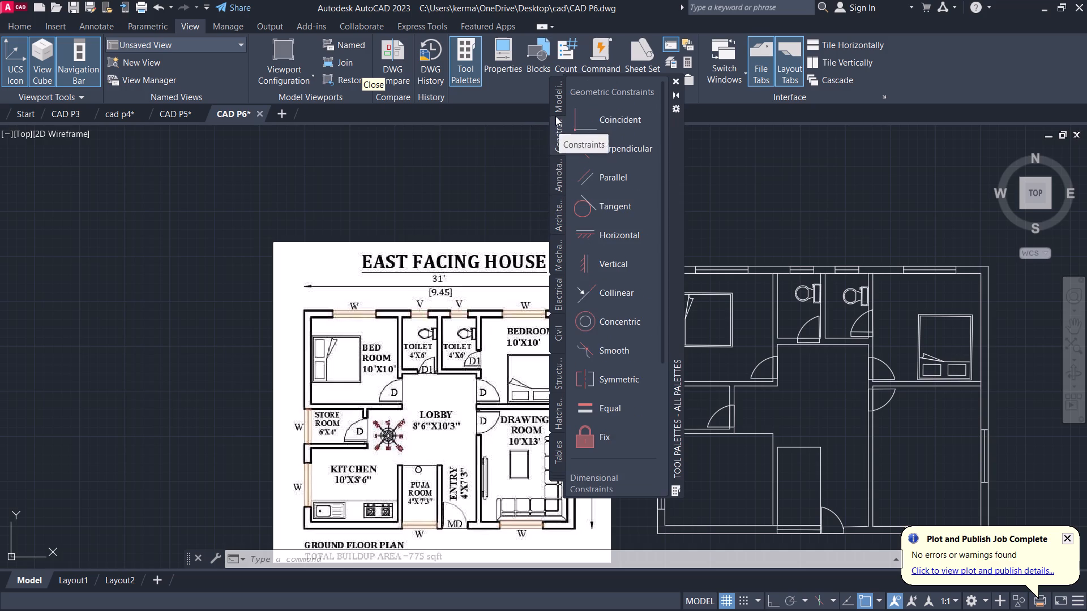
left_click(555, 111)
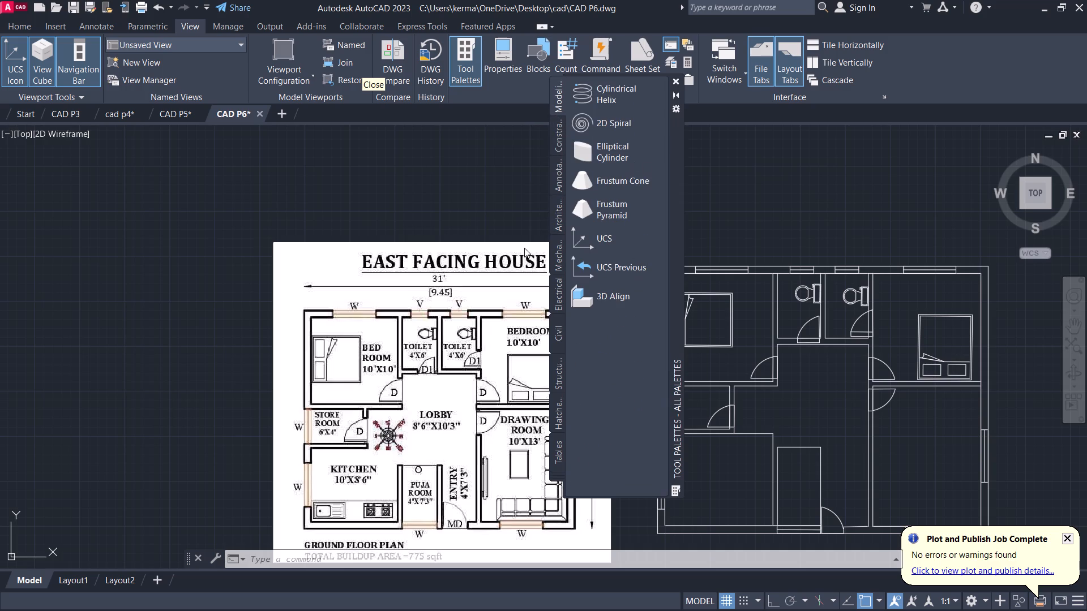
left_click(559, 178)
scroll(645, 251, "down", 2)
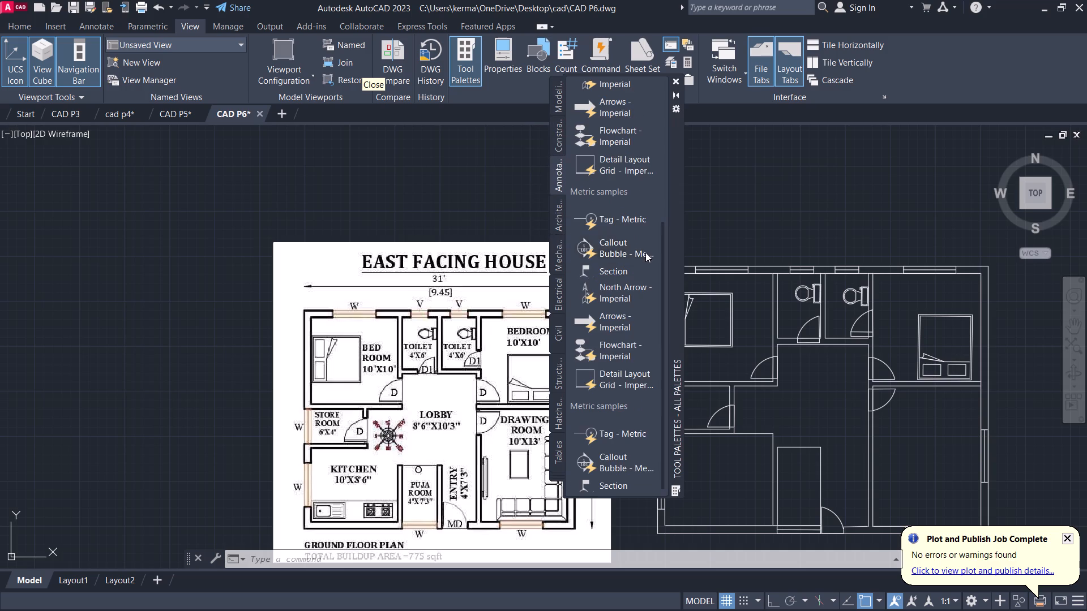
scroll(645, 252, "down", 3)
left_click(557, 449)
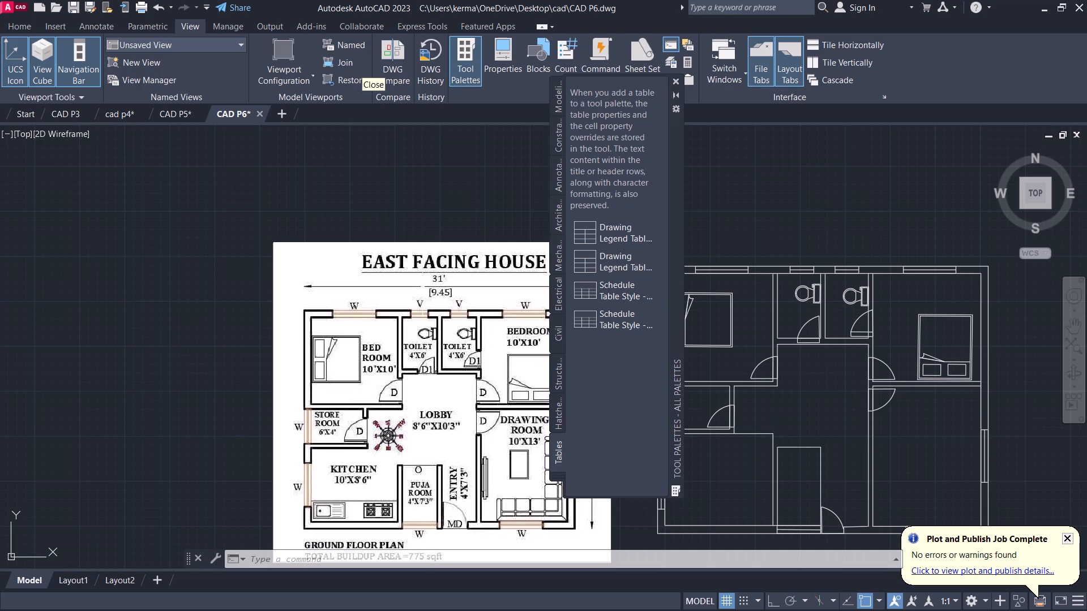
left_click(554, 418)
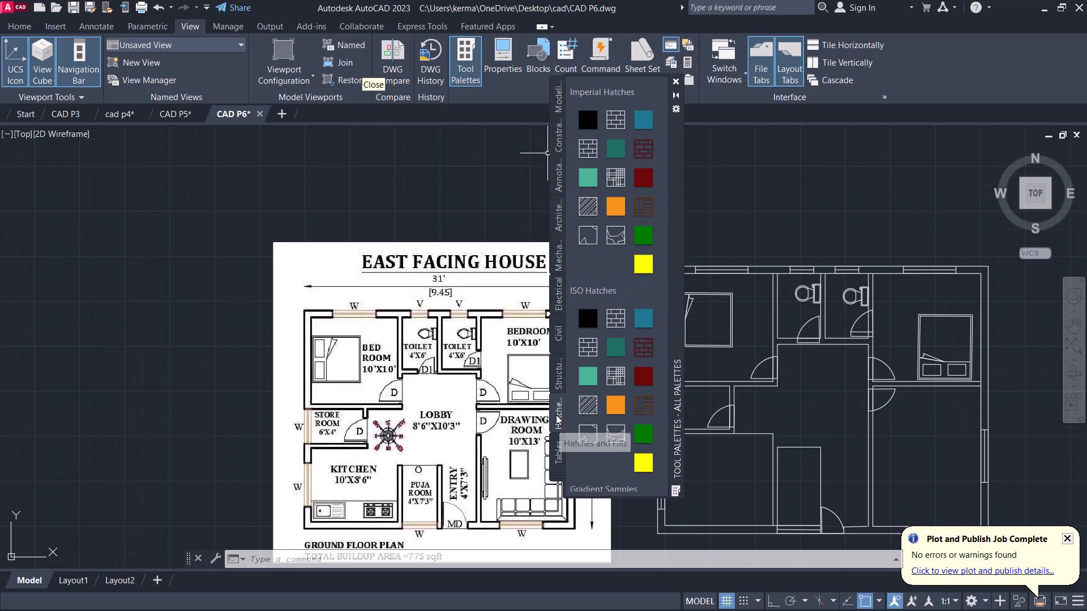
left_click(552, 384)
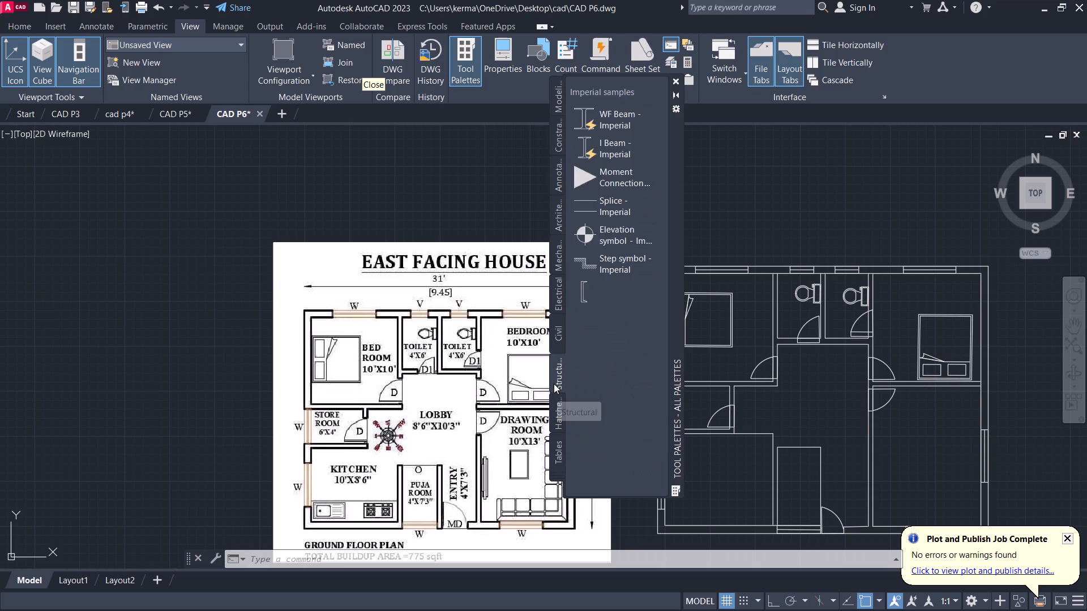
scroll(616, 296, "down", 5)
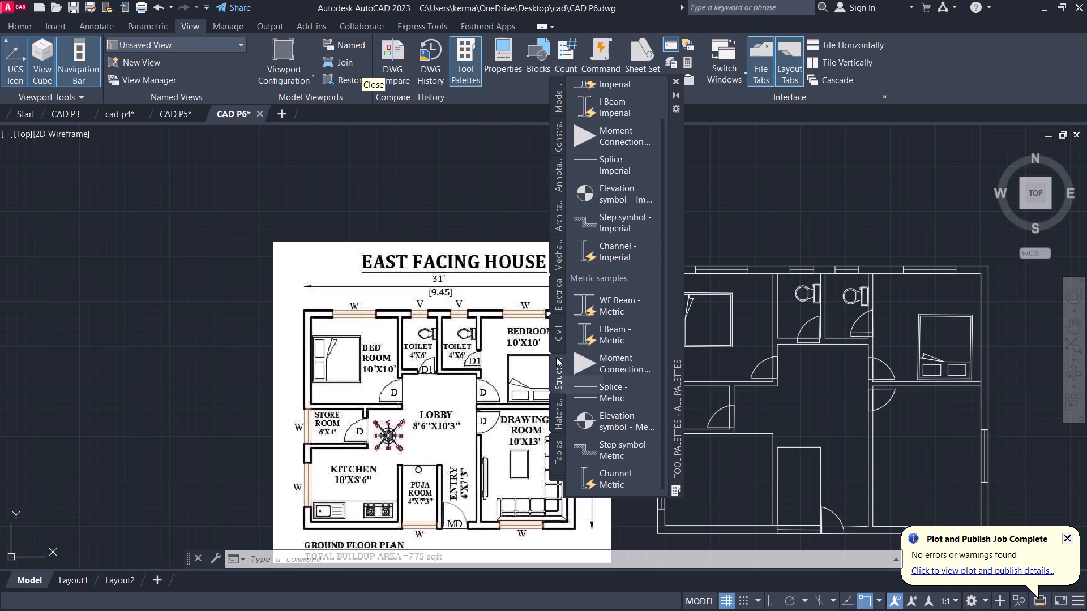
left_click(558, 337)
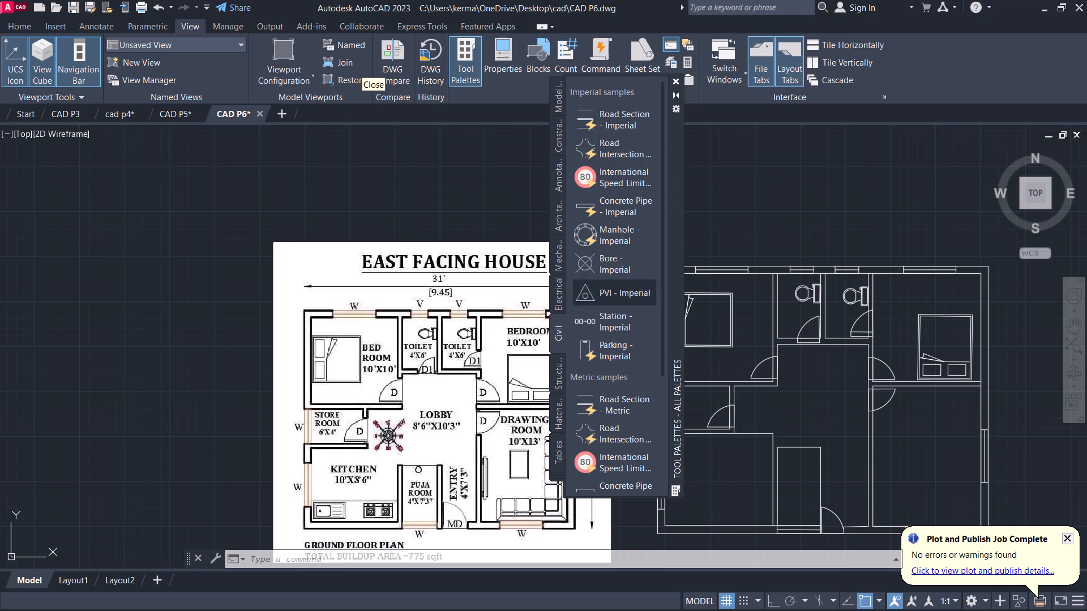
scroll(600, 270, "down", 11)
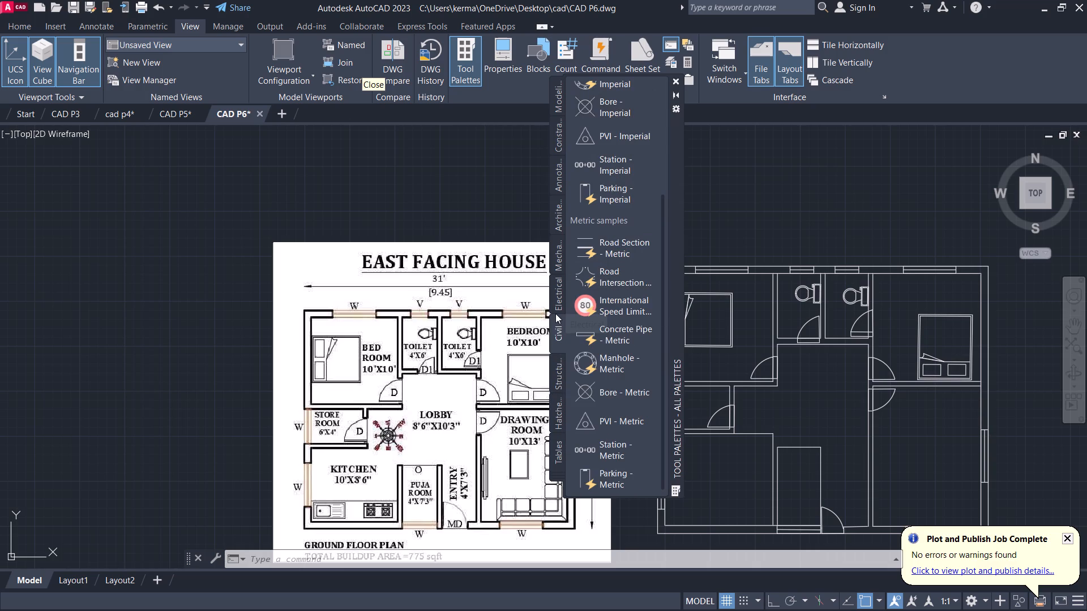
left_click(555, 313)
left_click(558, 300)
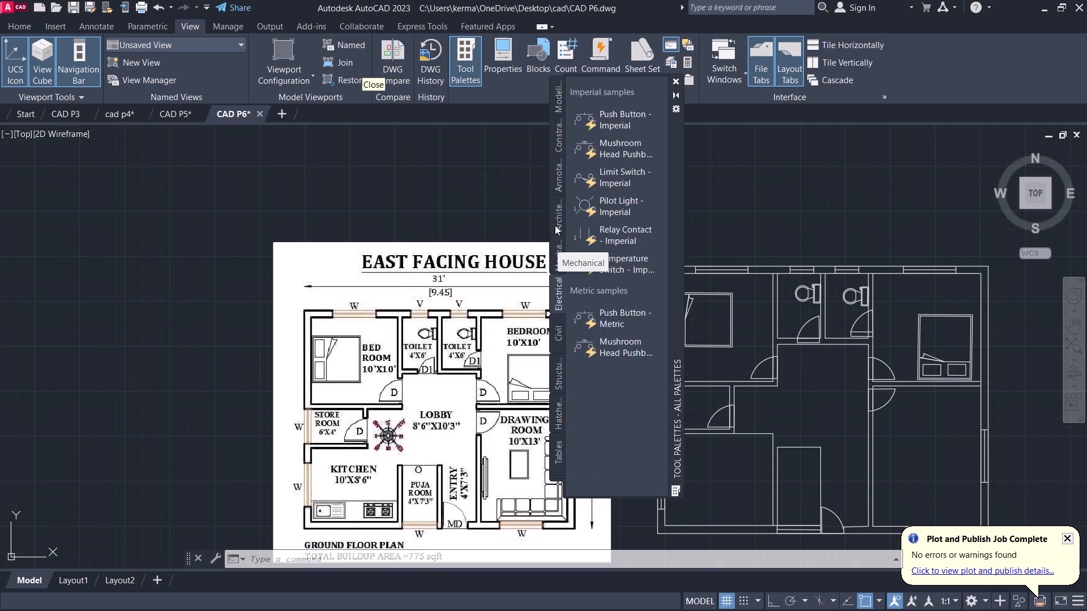
Look through the imperial and metric architectural samples for further fixture or furniture blocks, and close the tool palettes.
left_click(555, 225)
scroll(609, 215, "down", 4)
scroll(609, 215, "up", 8)
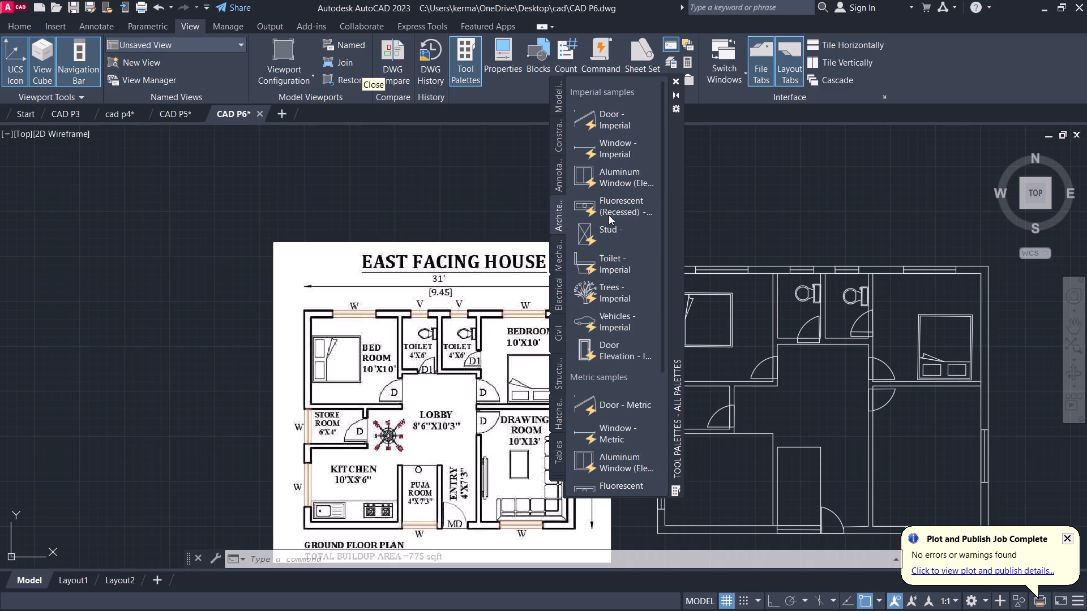
scroll(609, 215, "down", 6)
scroll(609, 215, "up", 3)
scroll(609, 215, "down", 4)
scroll(609, 215, "up", 4)
scroll(609, 215, "down", 5)
scroll(609, 215, "up", 4)
scroll(609, 215, "down", 6)
scroll(609, 215, "up", 6)
scroll(609, 215, "down", 7)
scroll(609, 216, "up", 2)
scroll(609, 216, "down", 6)
scroll(609, 216, "up", 1)
scroll(609, 216, "down", 1)
scroll(609, 216, "up", 2)
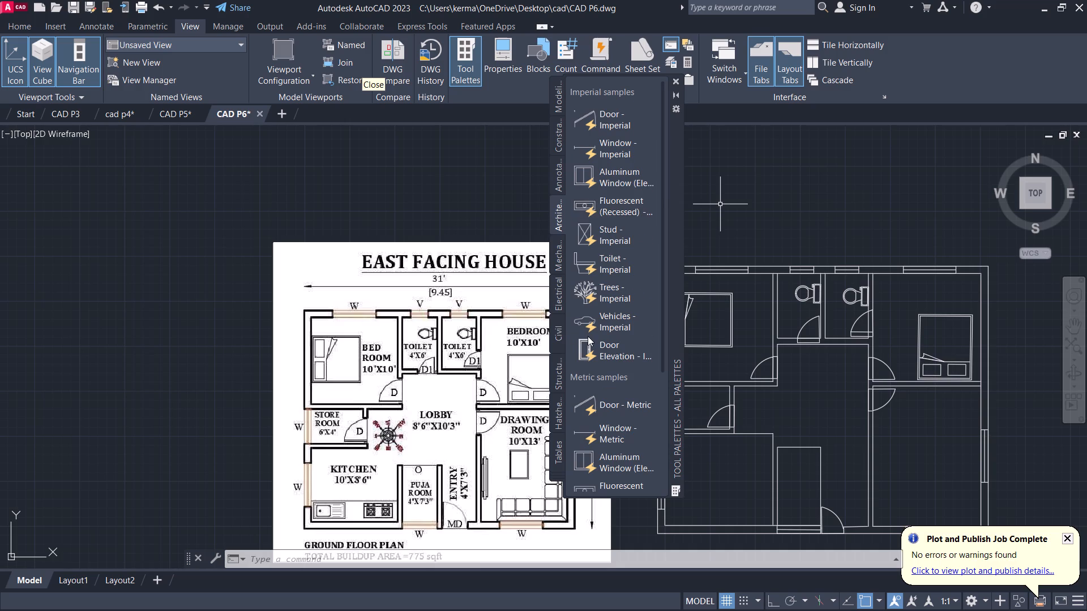
scroll(588, 336, "down", 3)
scroll(592, 329, "up", 5)
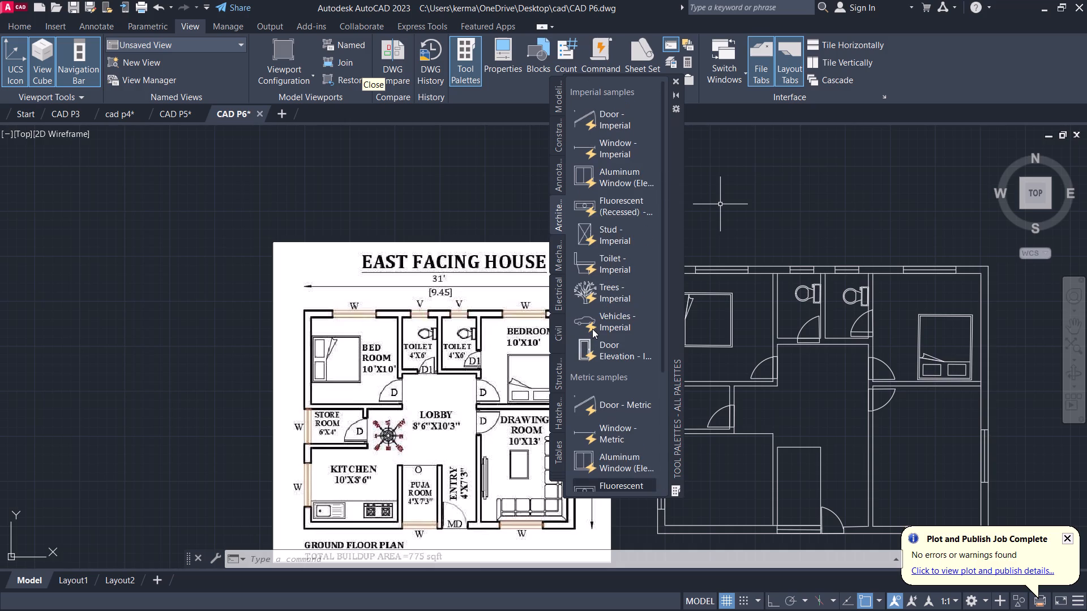
scroll(592, 329, "down", 4)
scroll(592, 329, "up", 4)
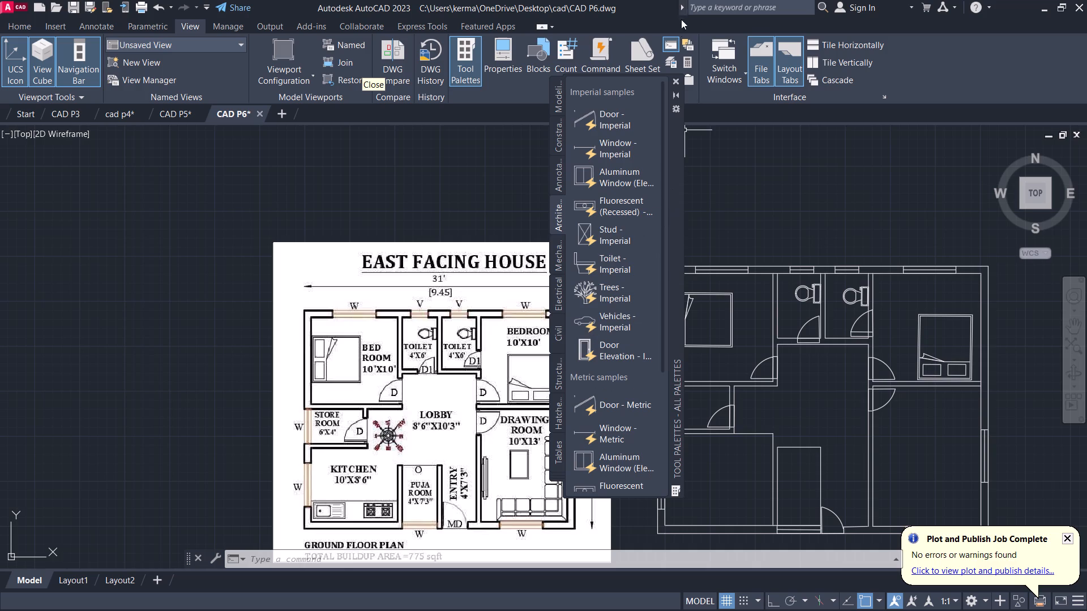
left_click(679, 80)
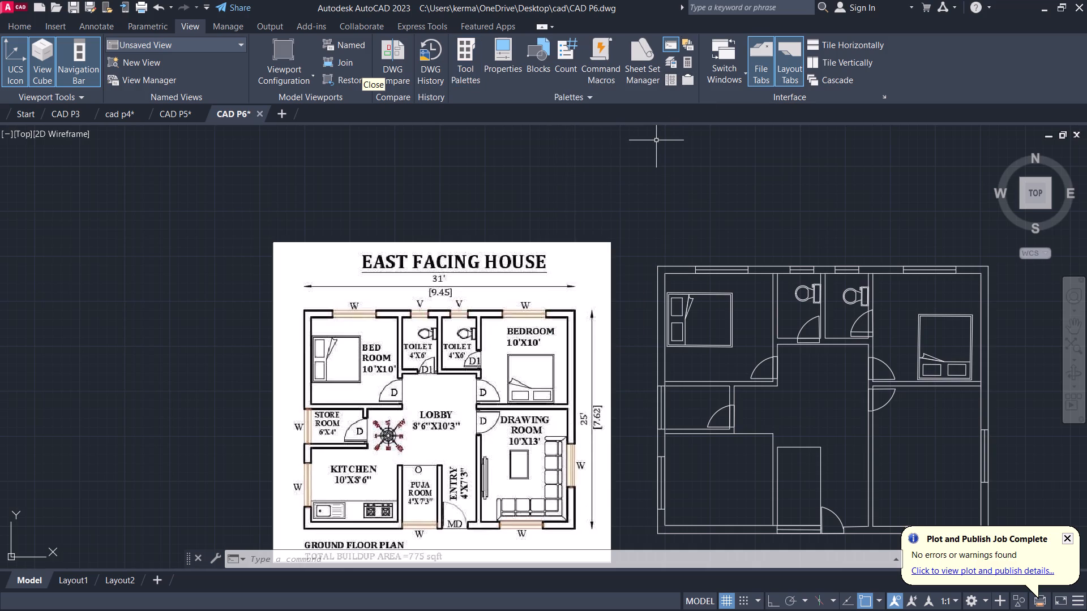
Start the Rectangle command for the next object in the floor plan.
middle_click_drag(744, 302, 756, 256)
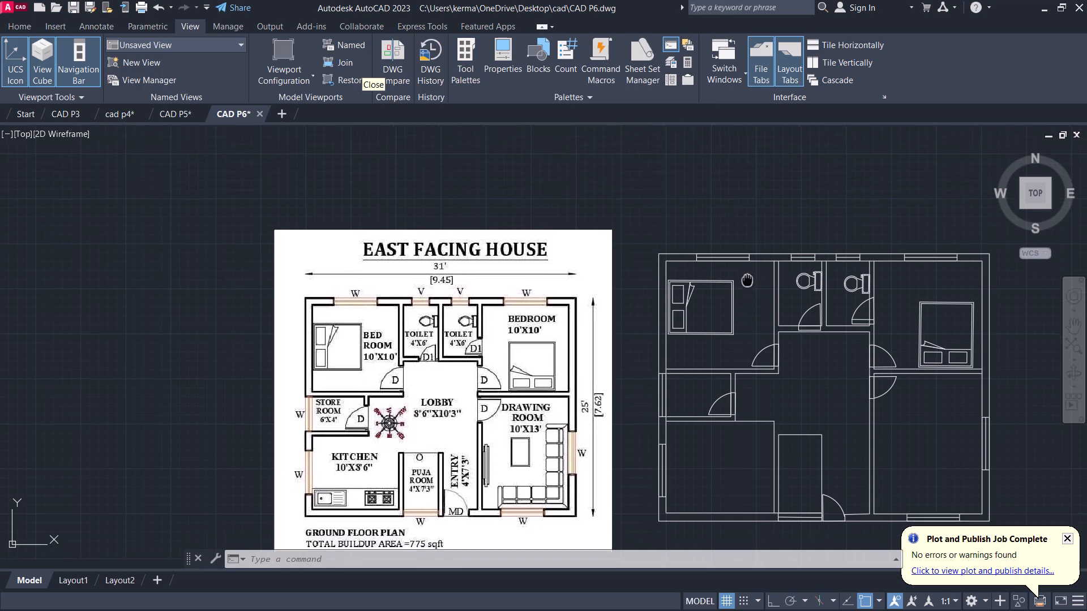
middle_click_drag(756, 256, 774, 214)
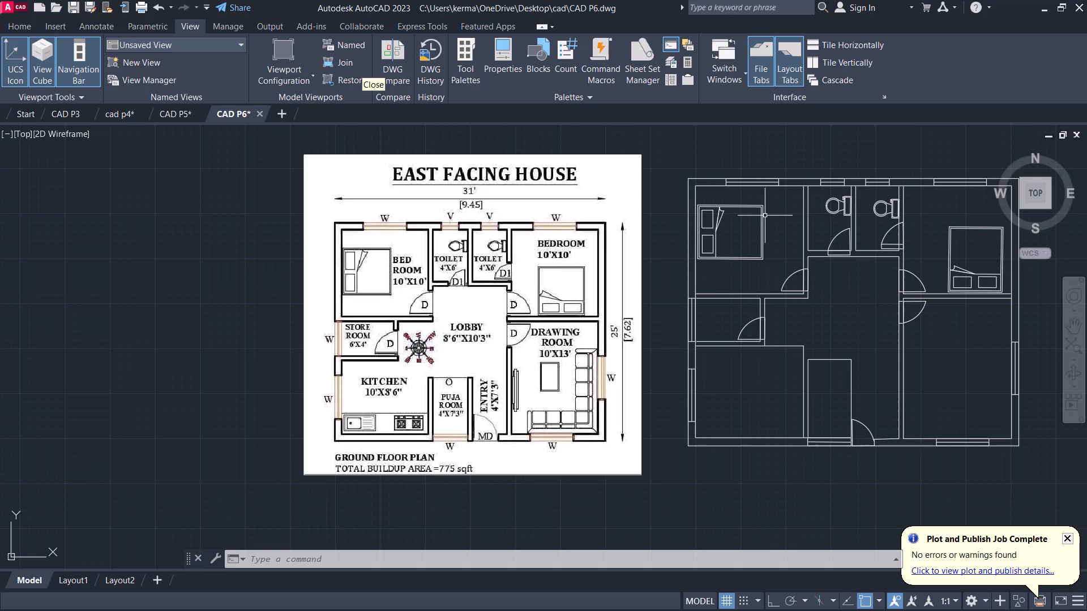
type("REC")
key("Return")
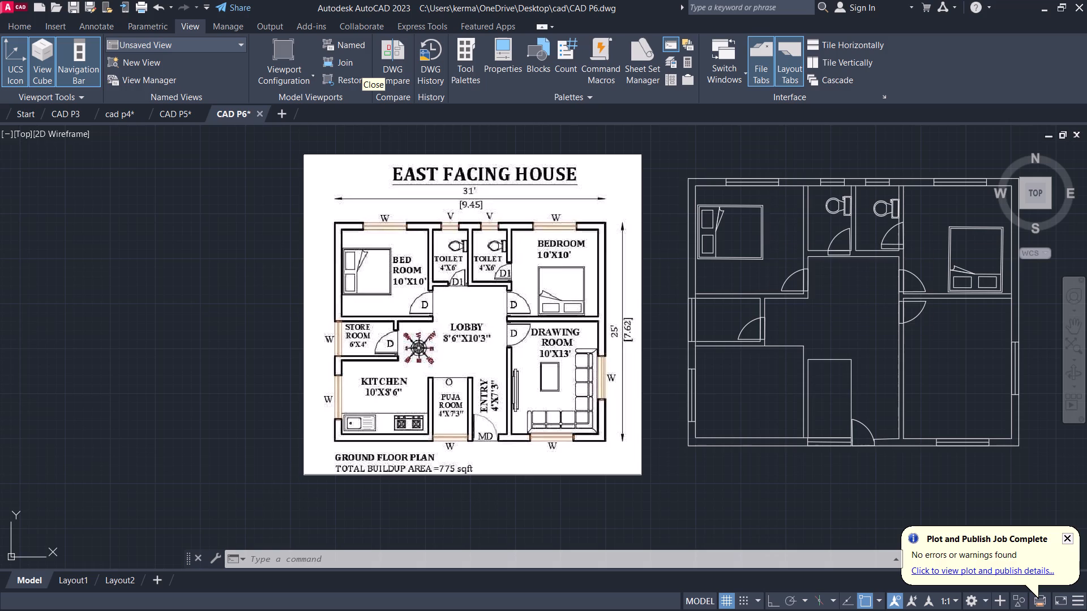
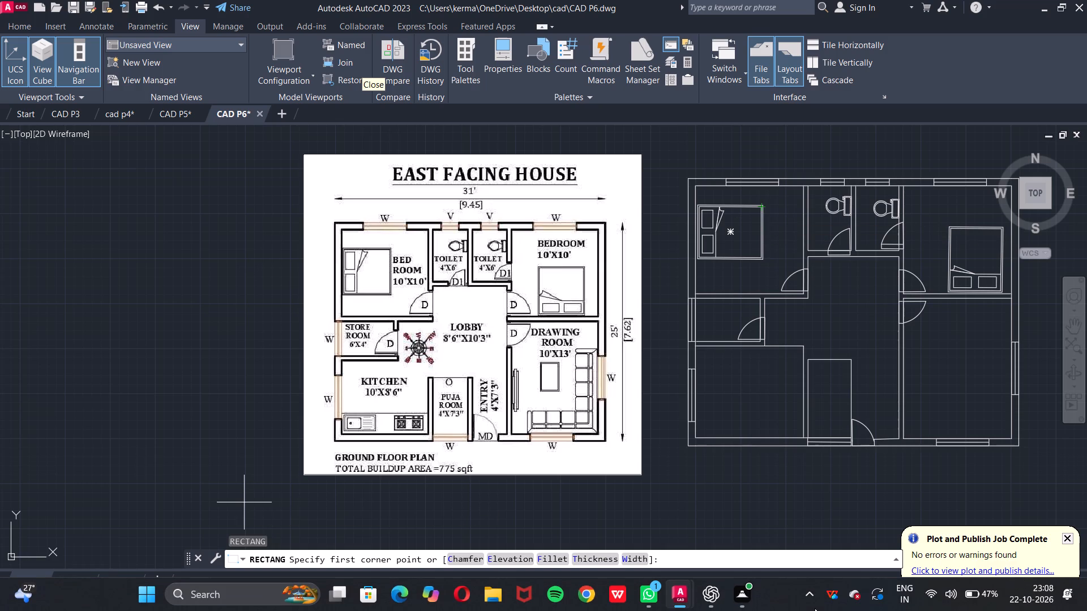
Draw a line along the puja room's north edge, from the kitchen's east wall to the puja room's northeast corner.
key("l")
key("Escape")
key("Escape")
key("l")
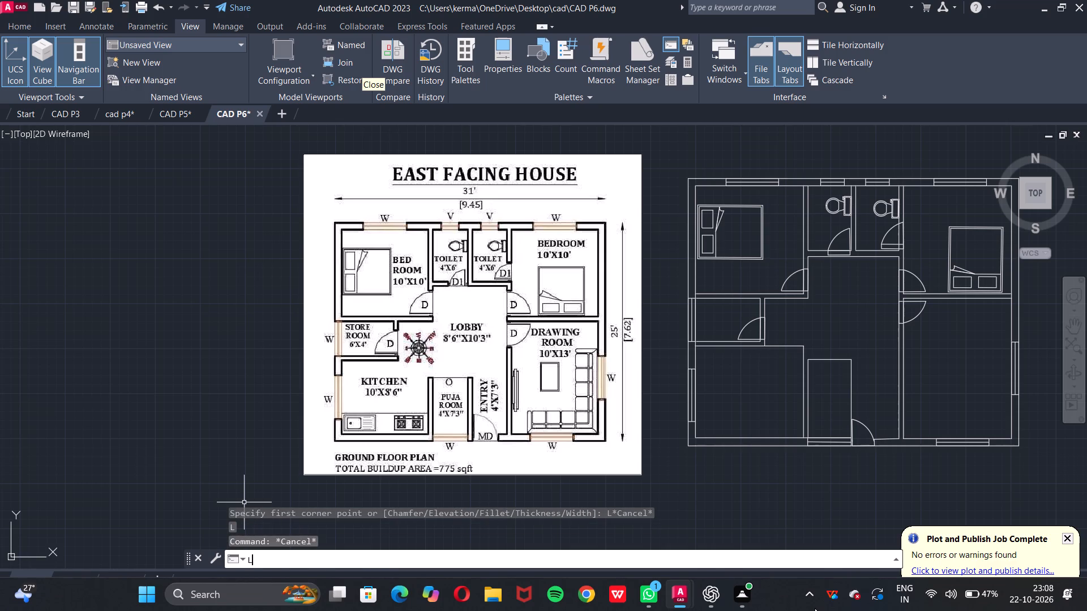
key("Return")
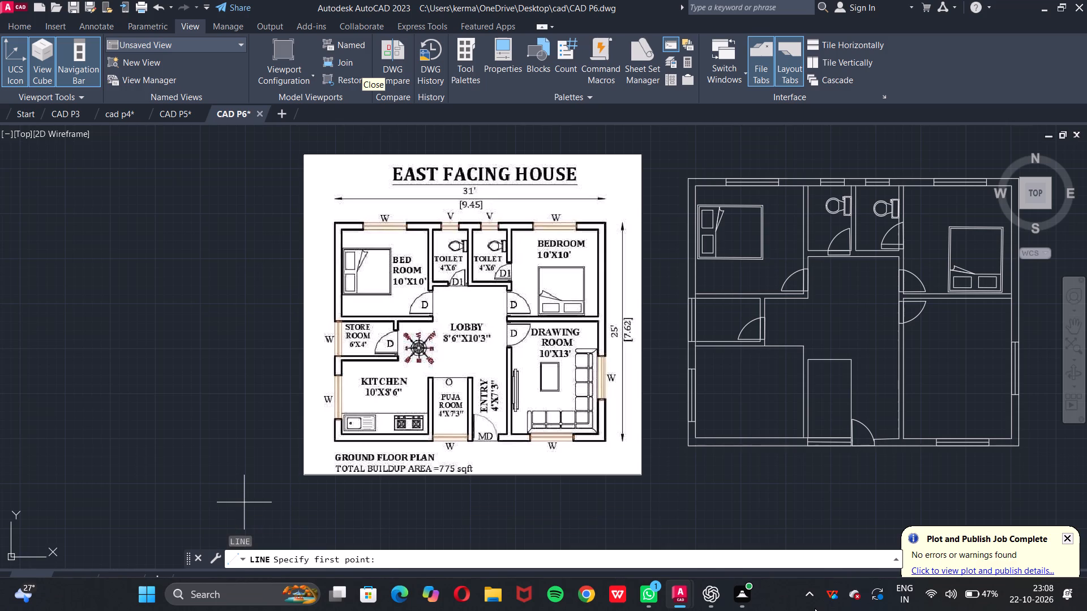
scroll(735, 361, "up", 2)
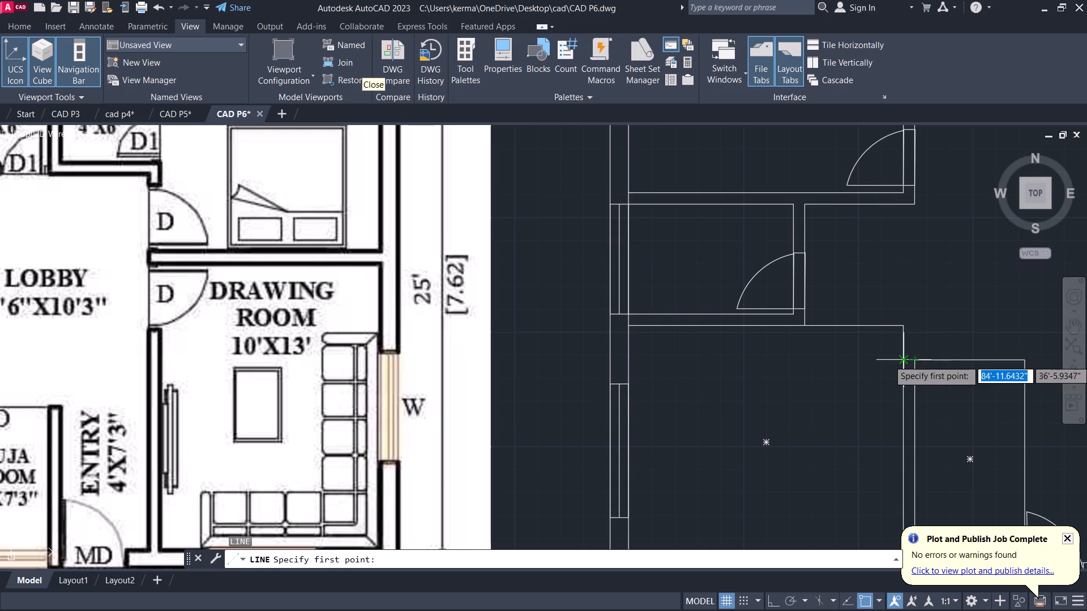
scroll(900, 360, "down", 1)
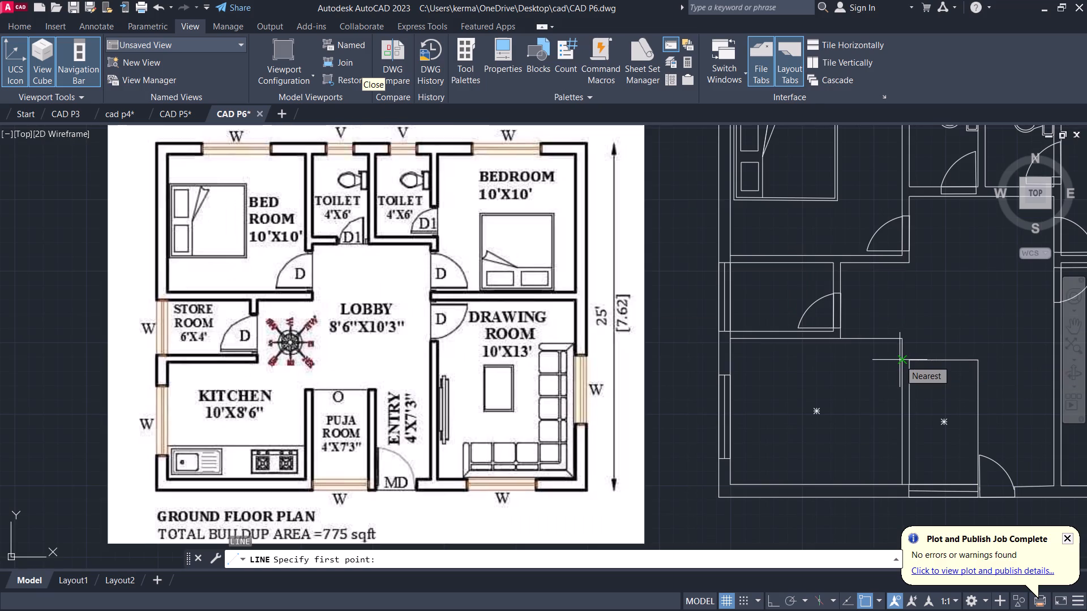
left_click(900, 360)
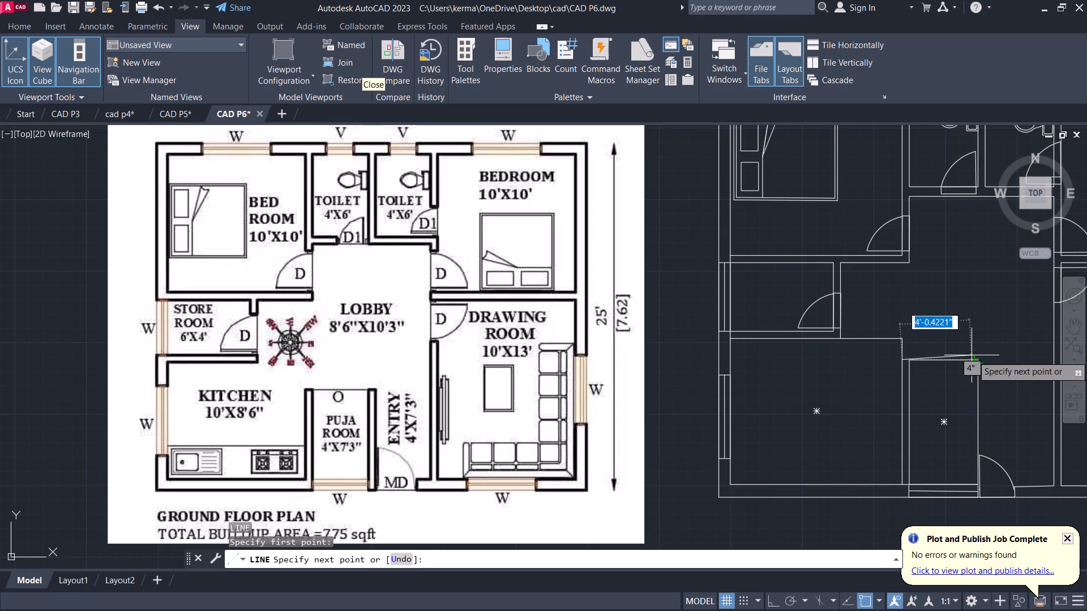
left_click(978, 359)
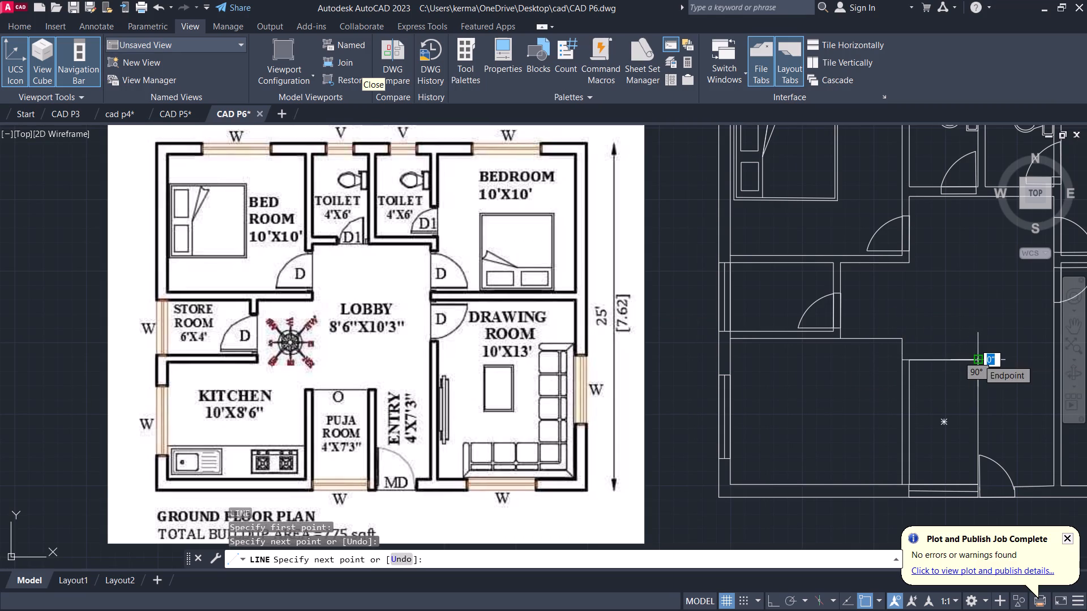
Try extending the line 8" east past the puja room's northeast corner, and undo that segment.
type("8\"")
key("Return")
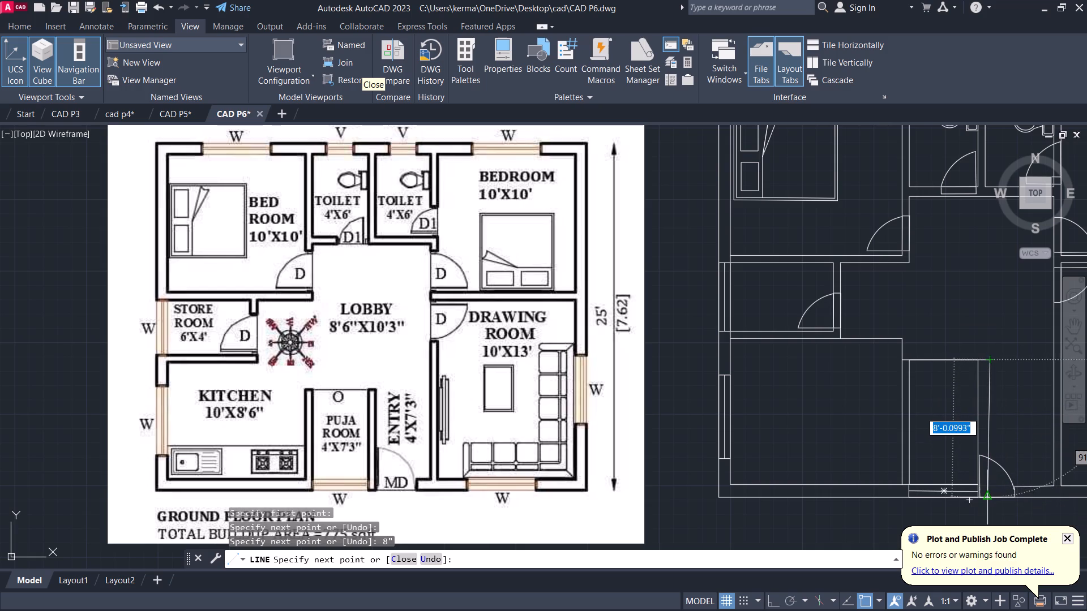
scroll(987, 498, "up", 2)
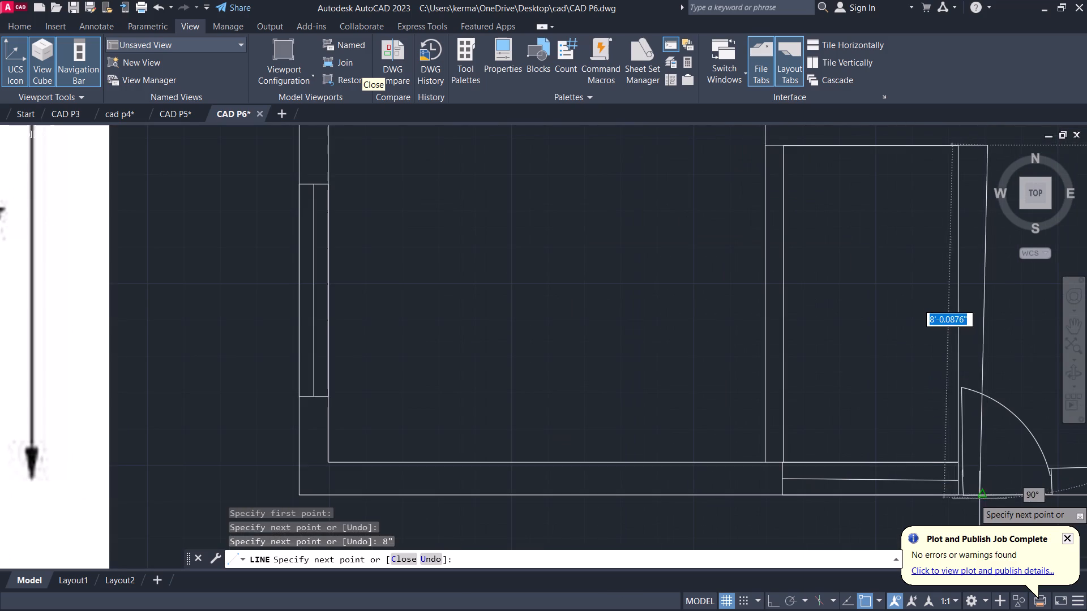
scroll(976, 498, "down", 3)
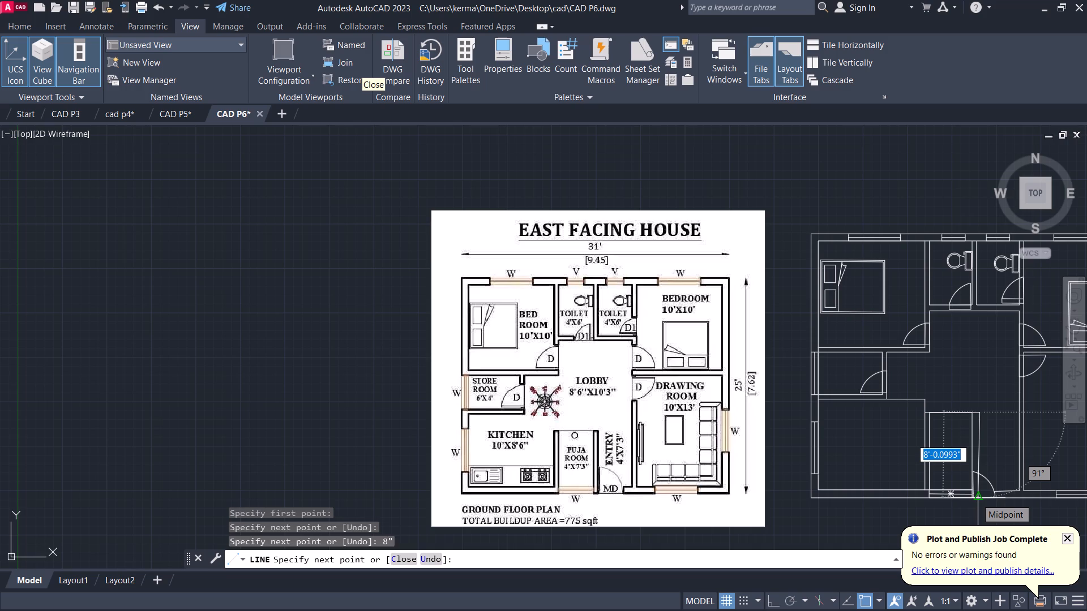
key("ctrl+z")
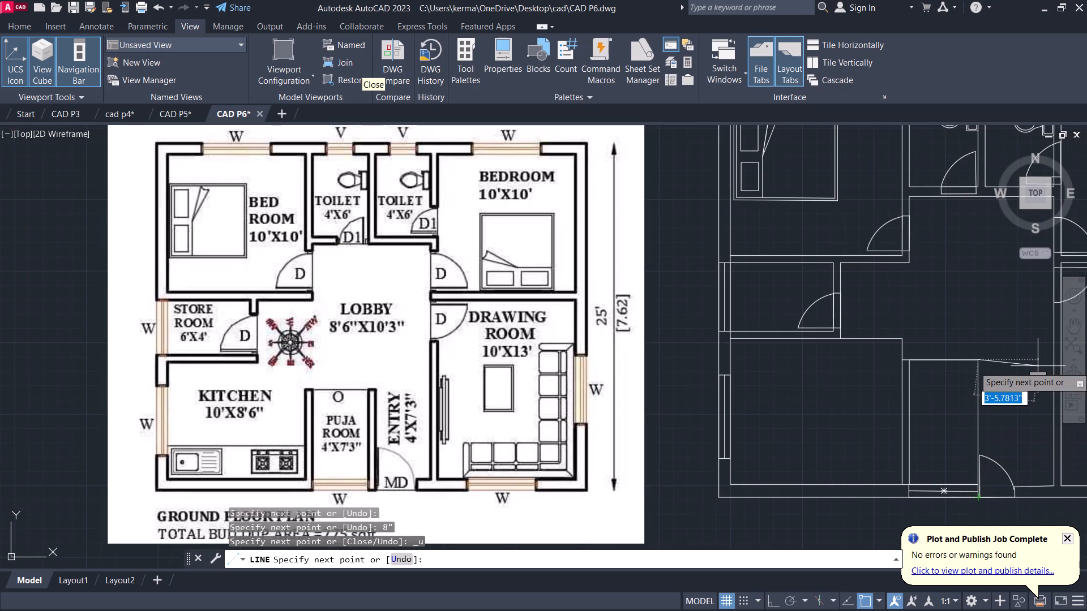
Continue the line 5" east and straight down to the outer south wall, forming the puja room's east wall face.
type("5\"")
key("Return")
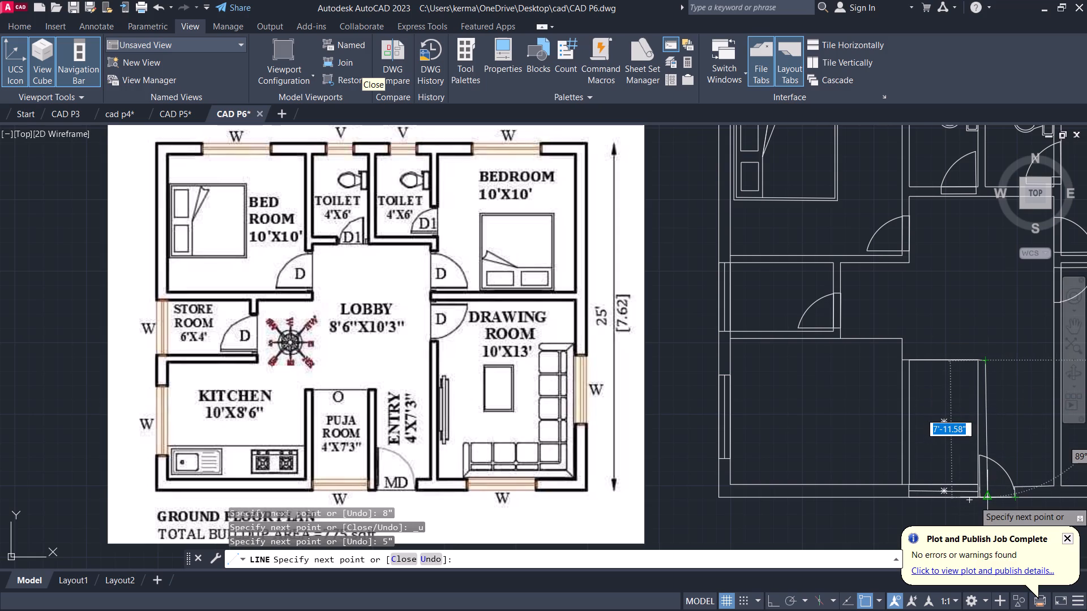
scroll(981, 500, "up", 3)
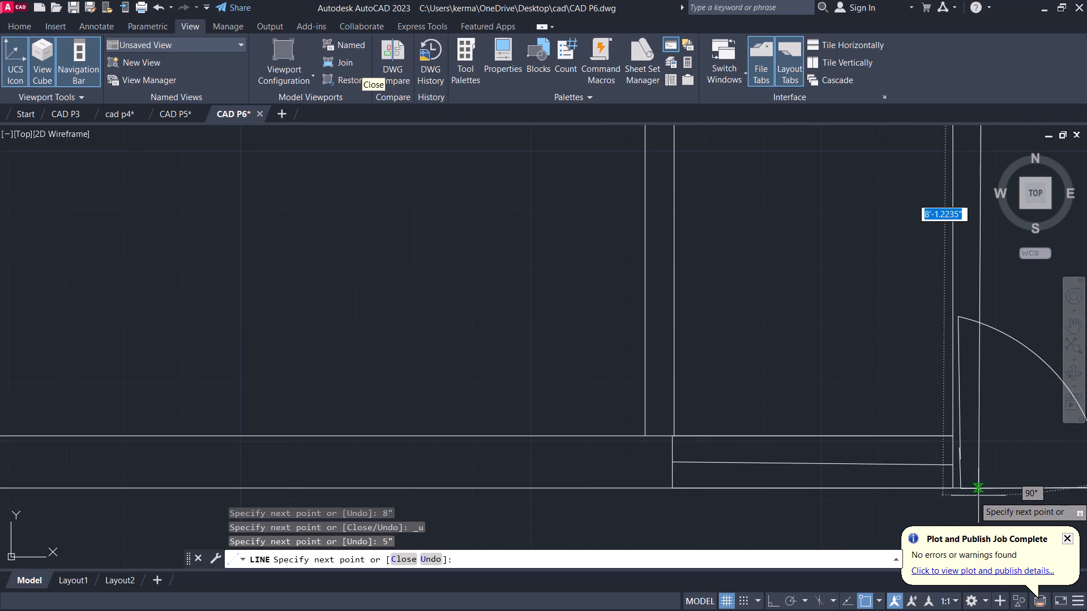
left_click(978, 490)
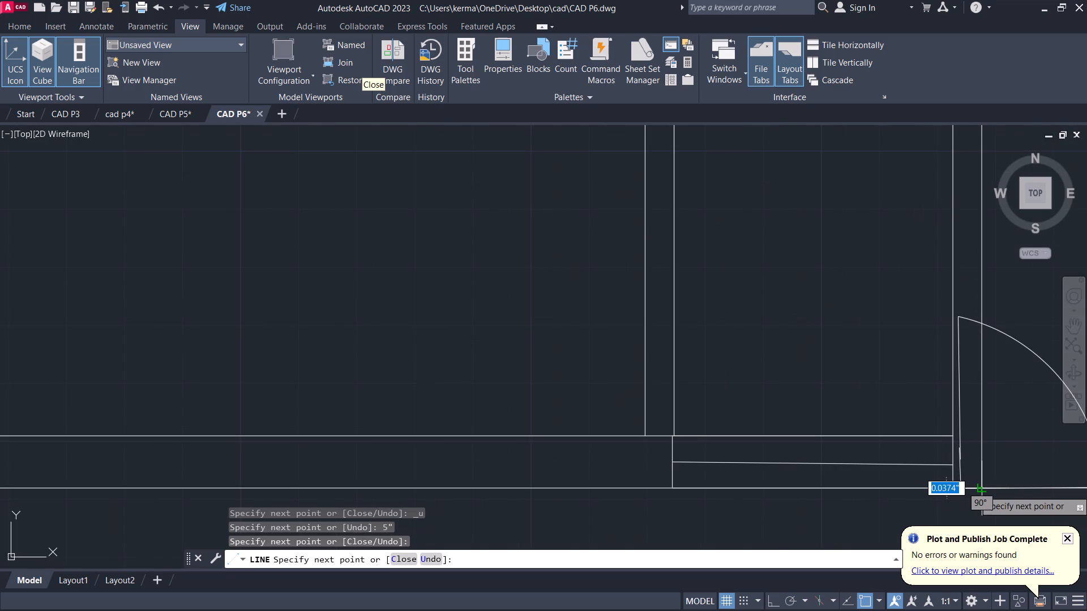
key("Escape")
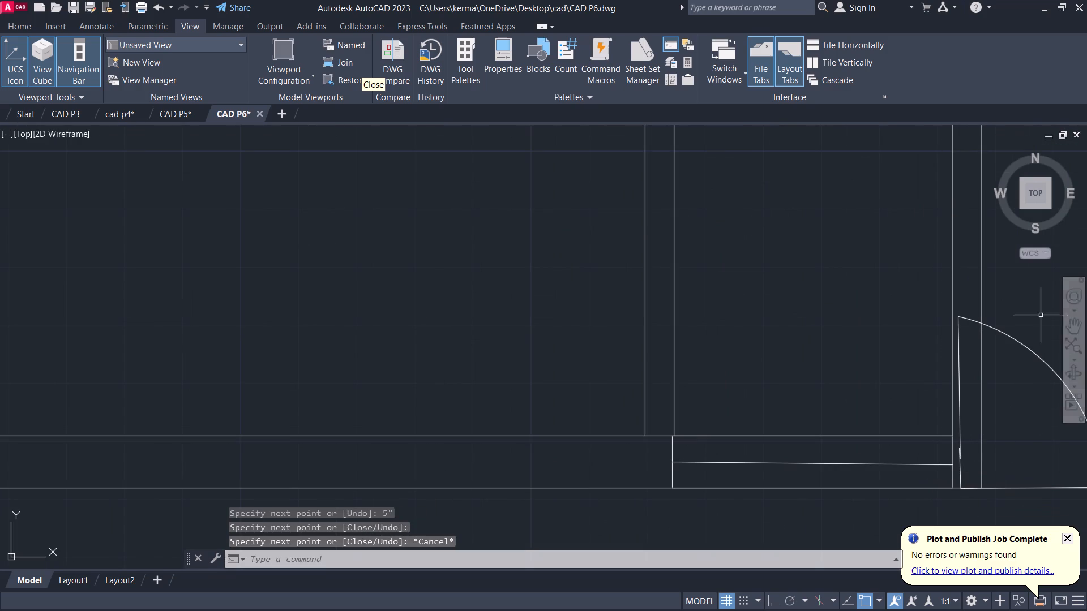
Move the main door's arc and its two leaf lines about 4" east onto the new puja room wall line.
left_click(1036, 350)
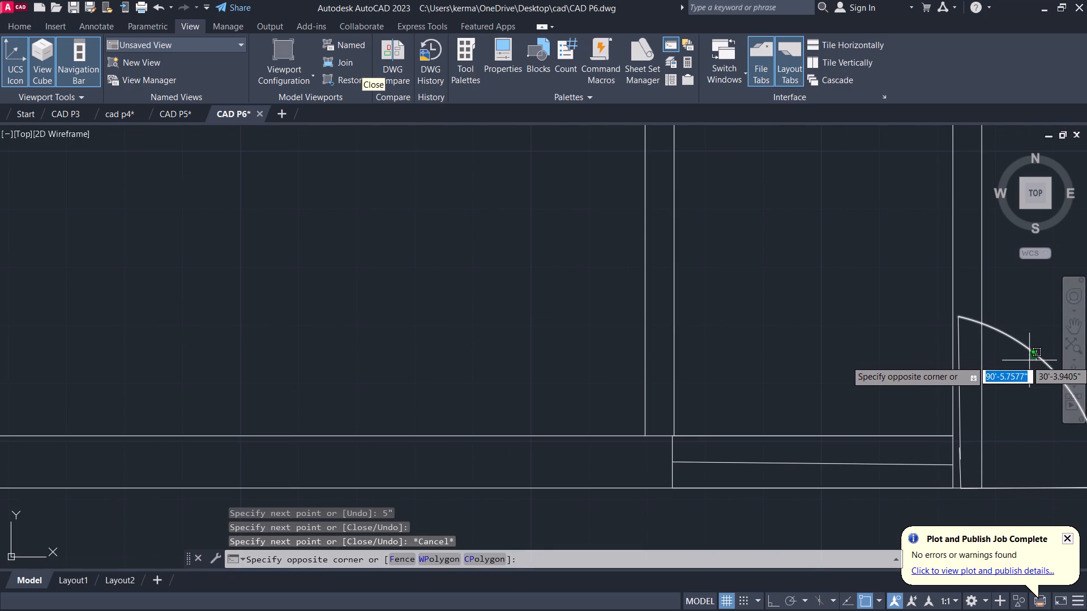
left_click(1029, 360)
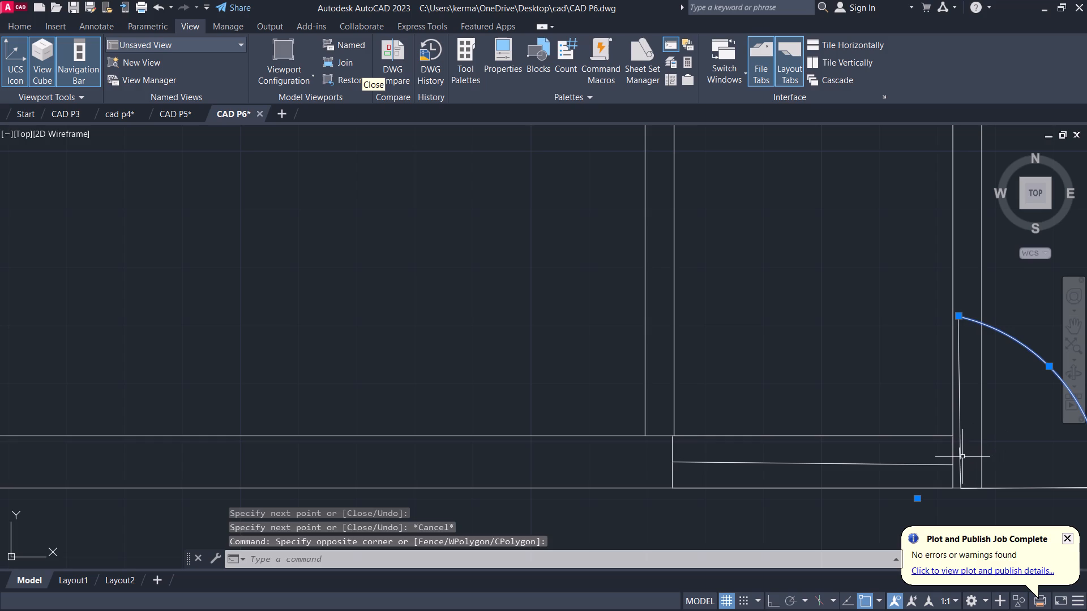
left_click(962, 457)
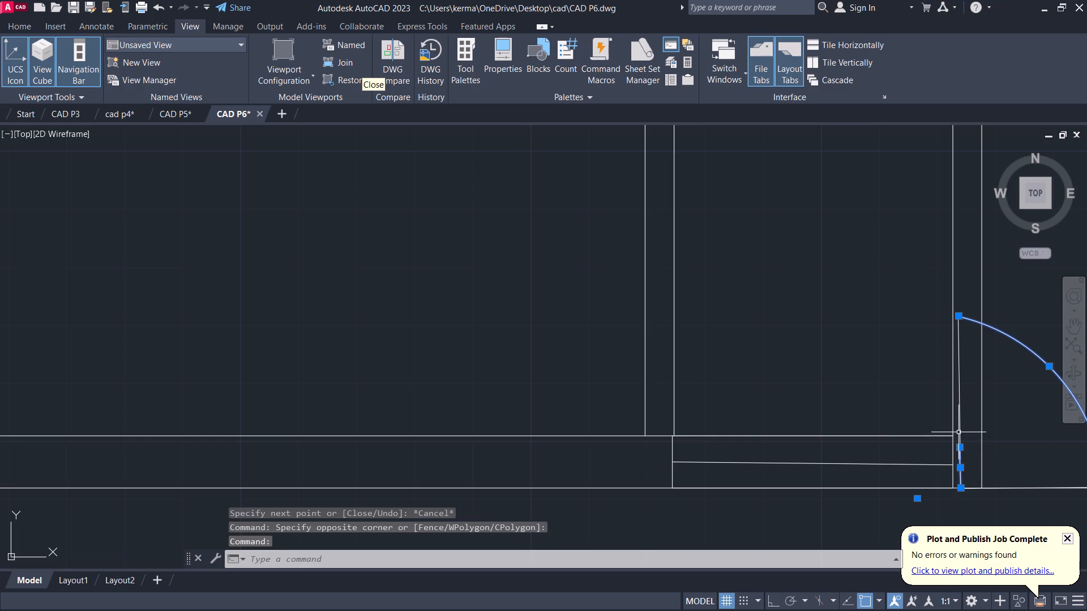
left_click(958, 432)
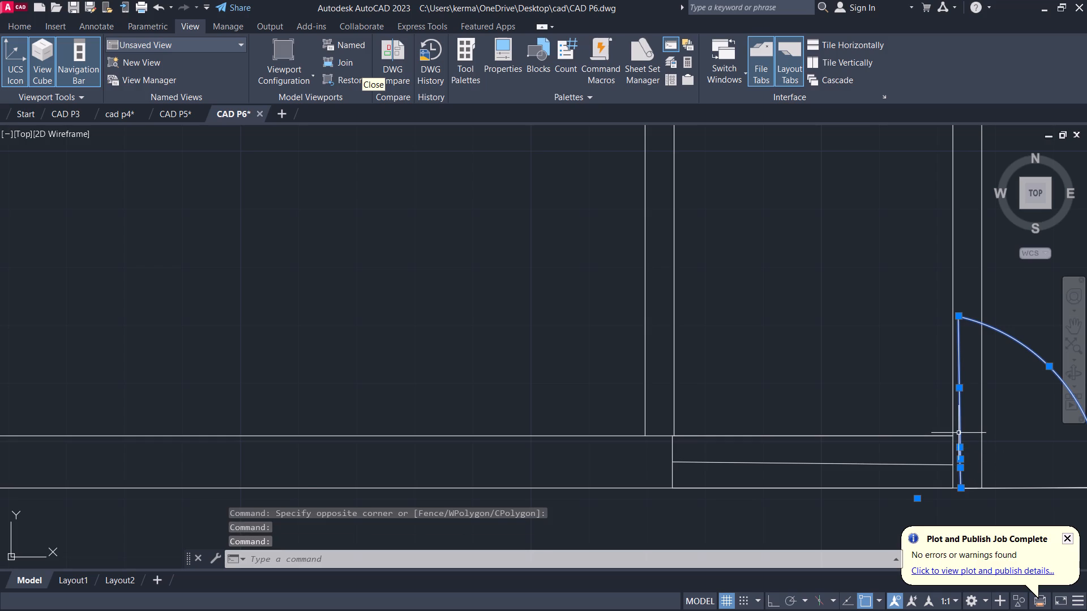
key("m")
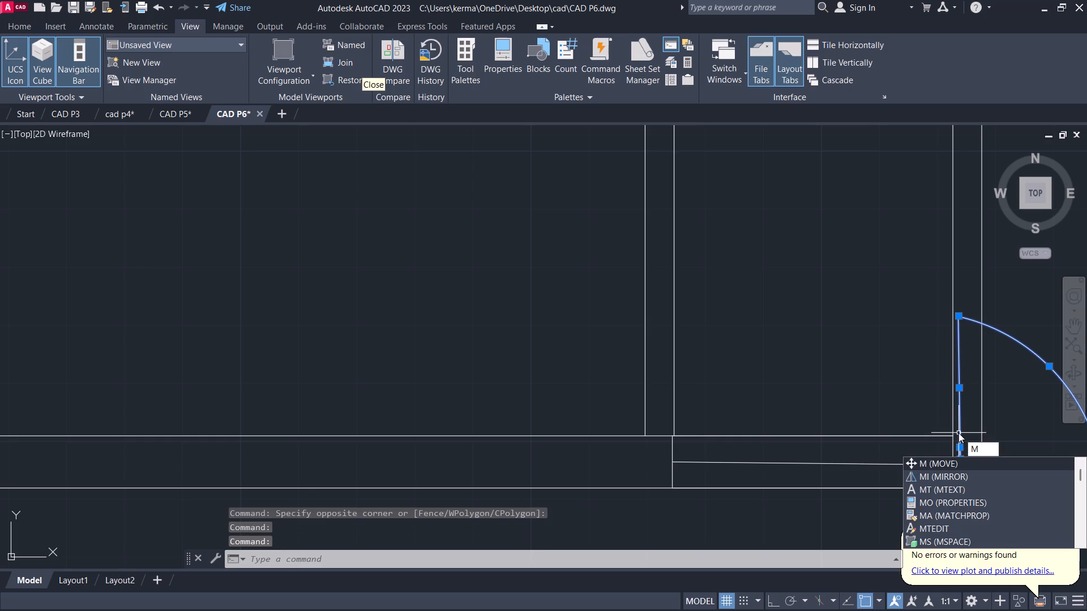
key("Return")
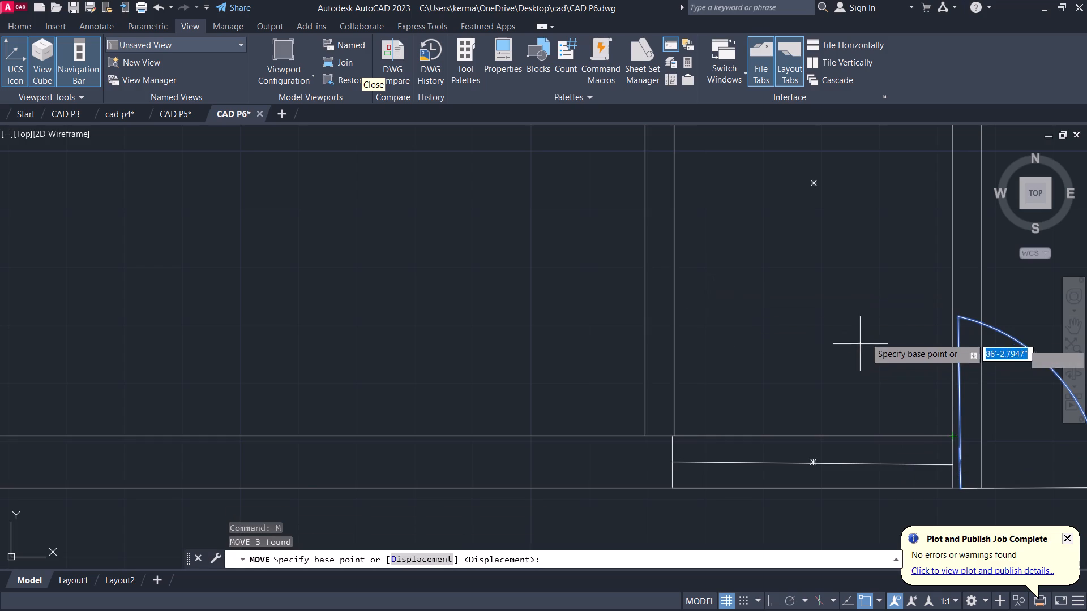
left_click(961, 317)
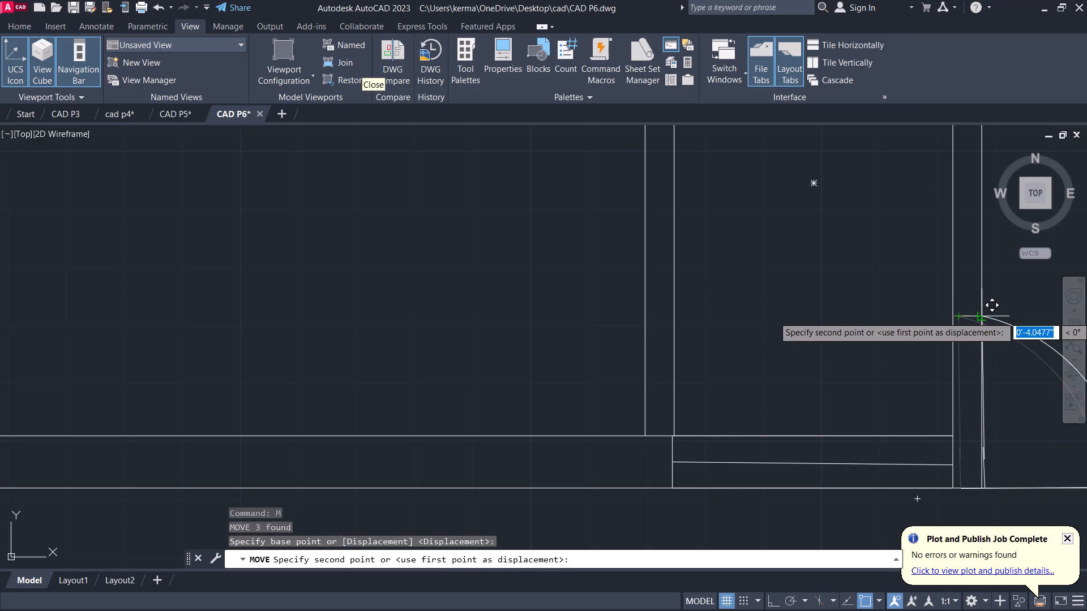
left_click(981, 316)
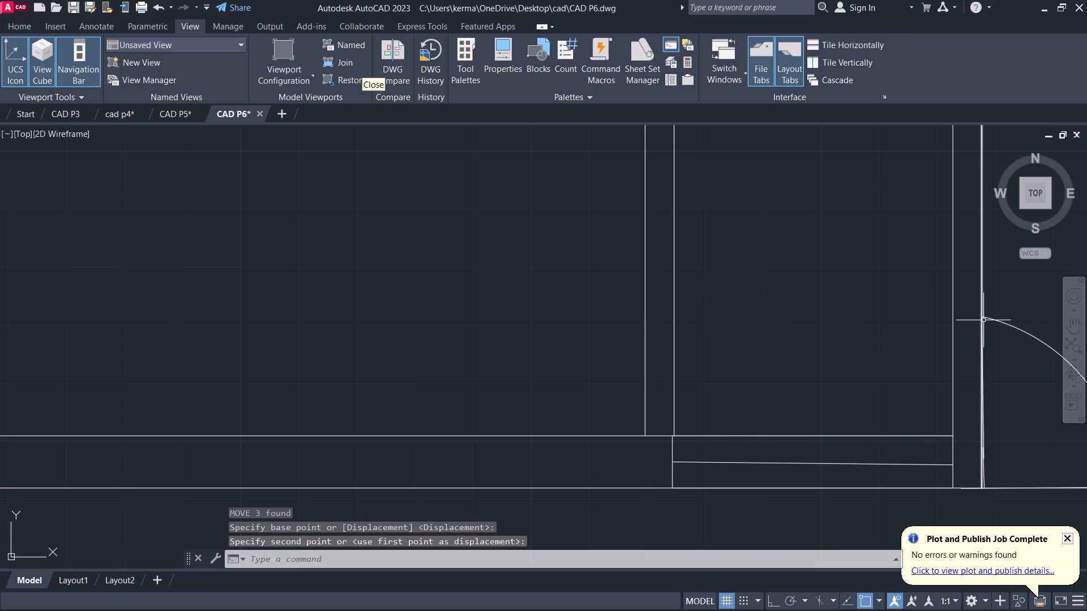
key("Escape")
Stretch the west end of the short inner wall line beside the main door to meet the moved door arc.
scroll(970, 438, "down", 1)
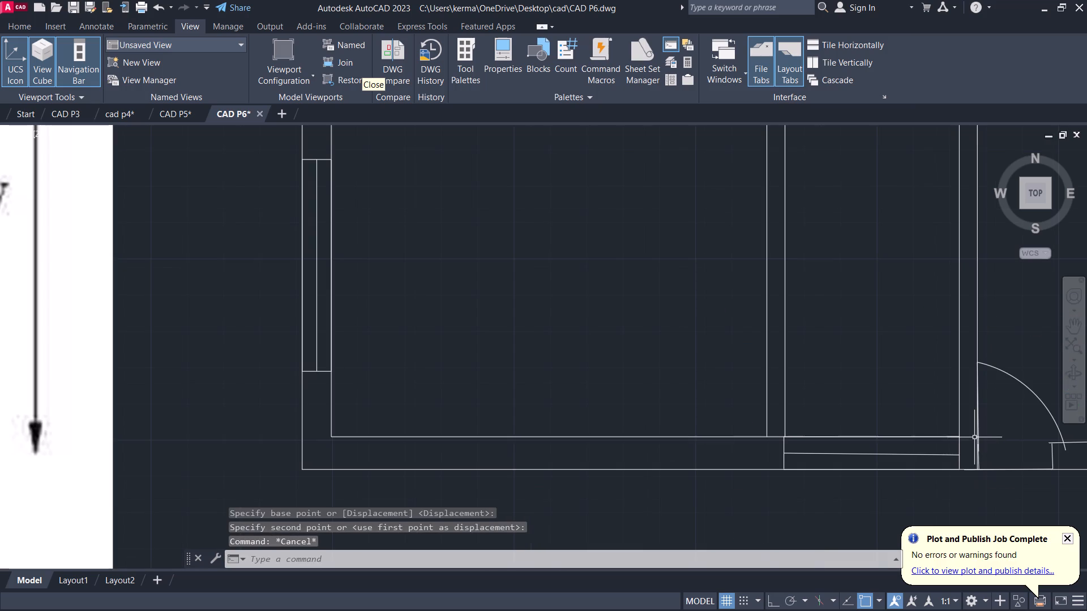
left_click(1053, 440)
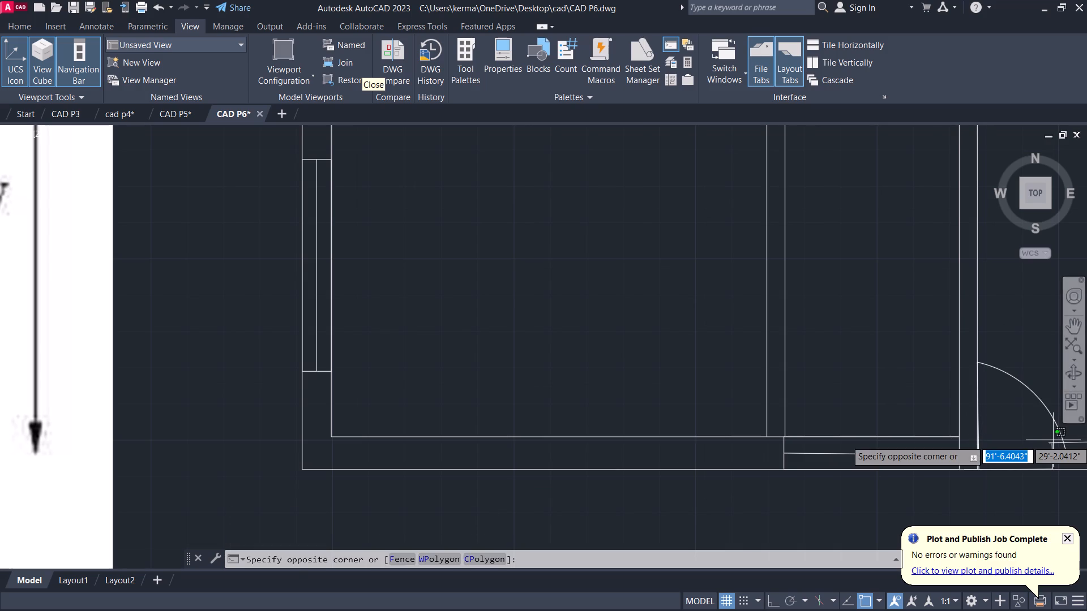
left_click(1053, 440)
left_click(1053, 442)
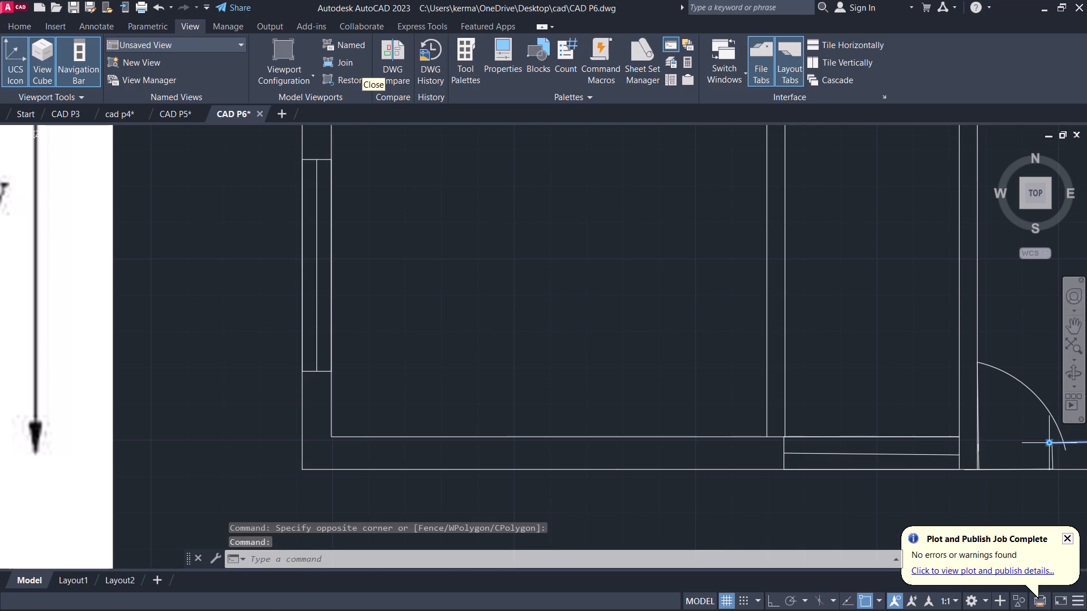
left_click(1050, 444)
left_click(1068, 441)
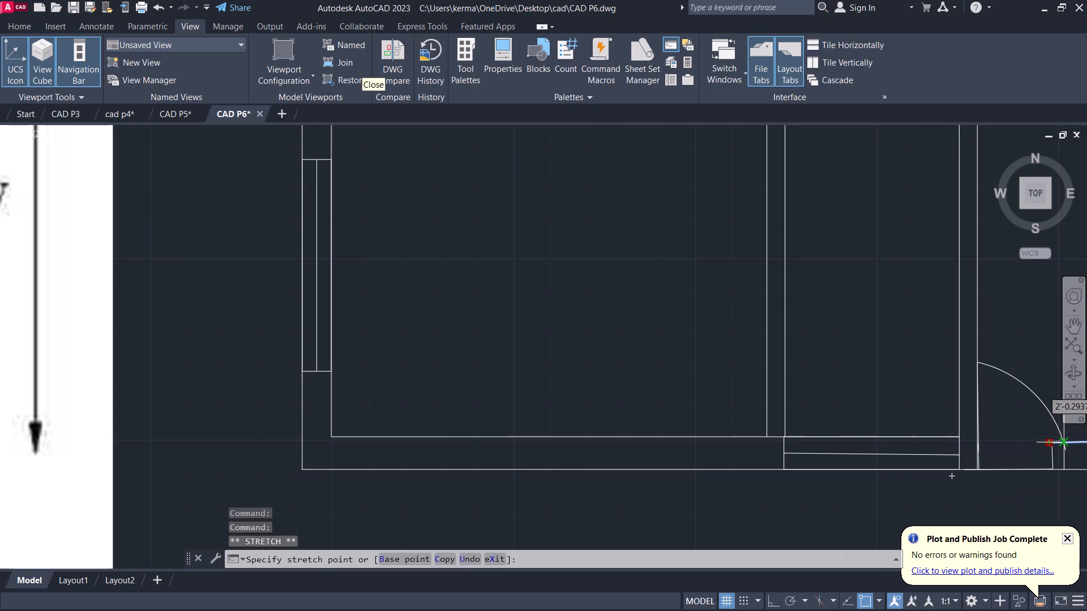
Stretch both ends of the main door's east jamb line to the shortened wall line's end and the outer south wall.
left_click(1054, 458)
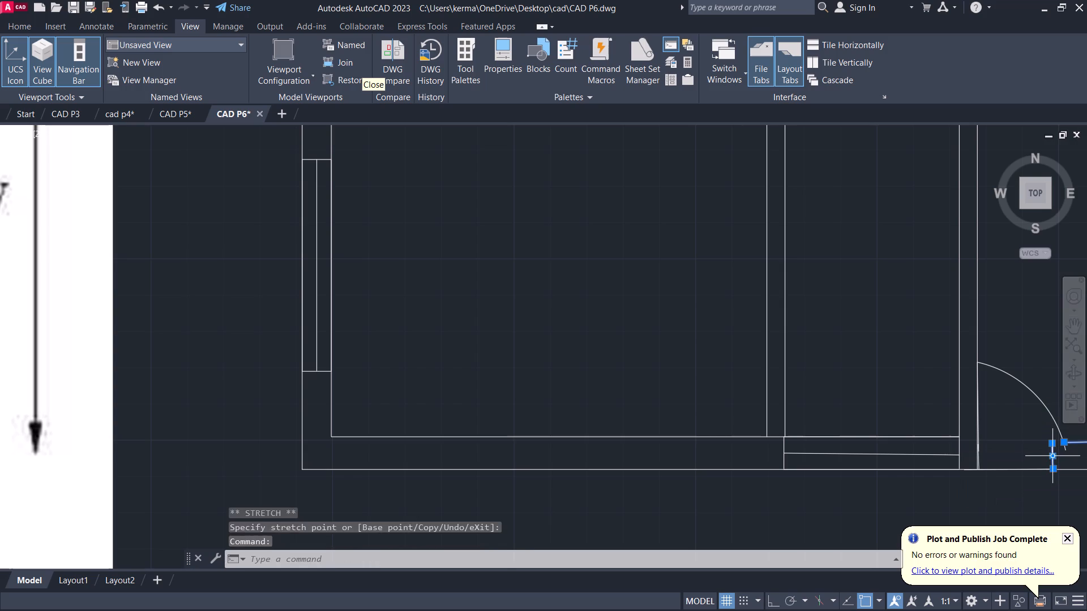
left_click(1054, 458)
left_click(1065, 456)
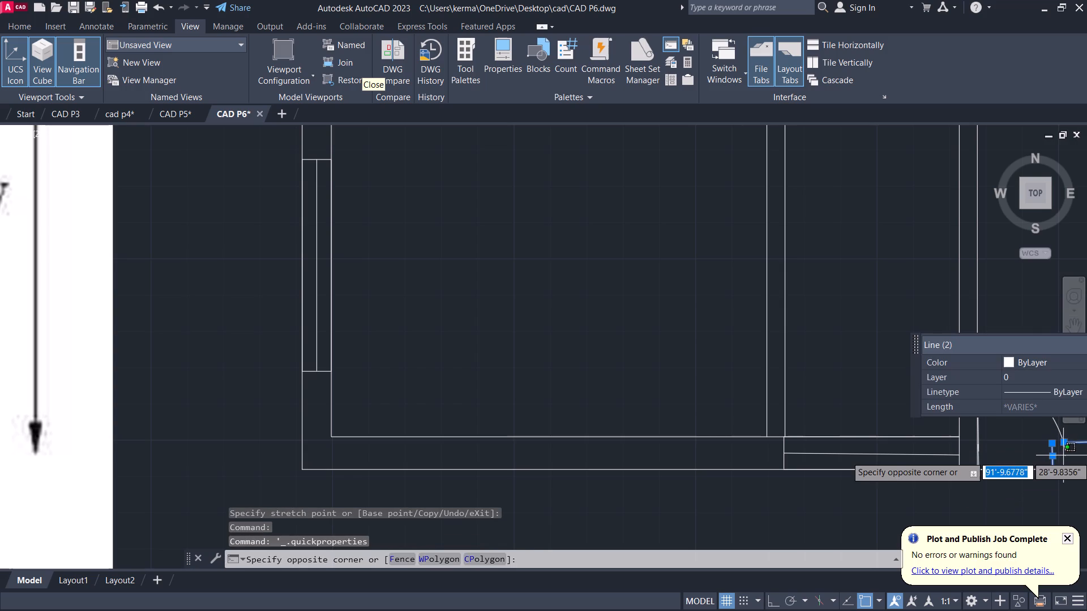
left_click_drag(1051, 455, 1060, 454)
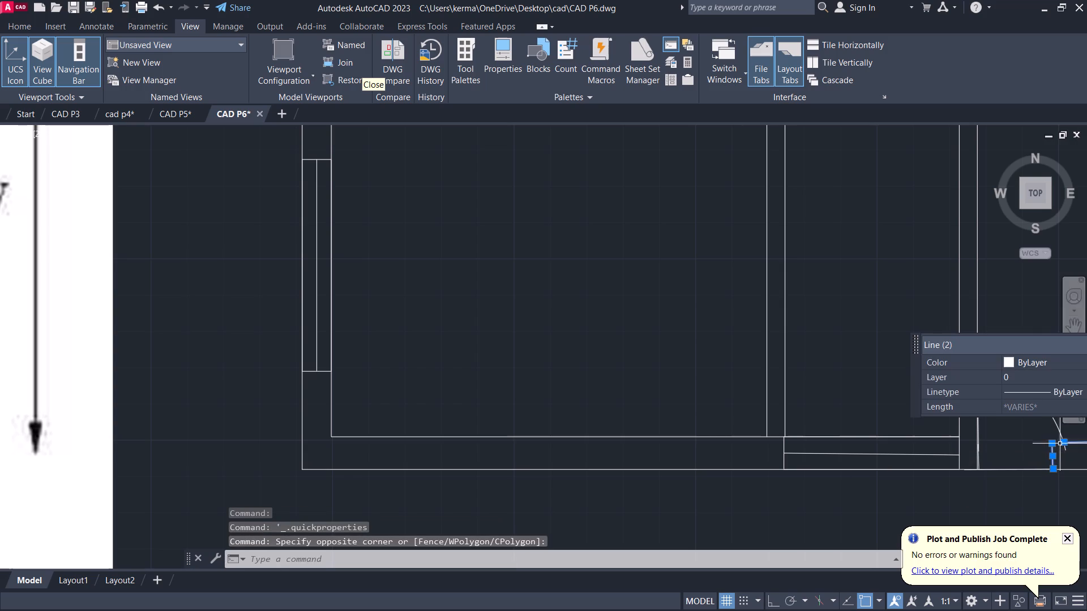
left_click(1052, 440)
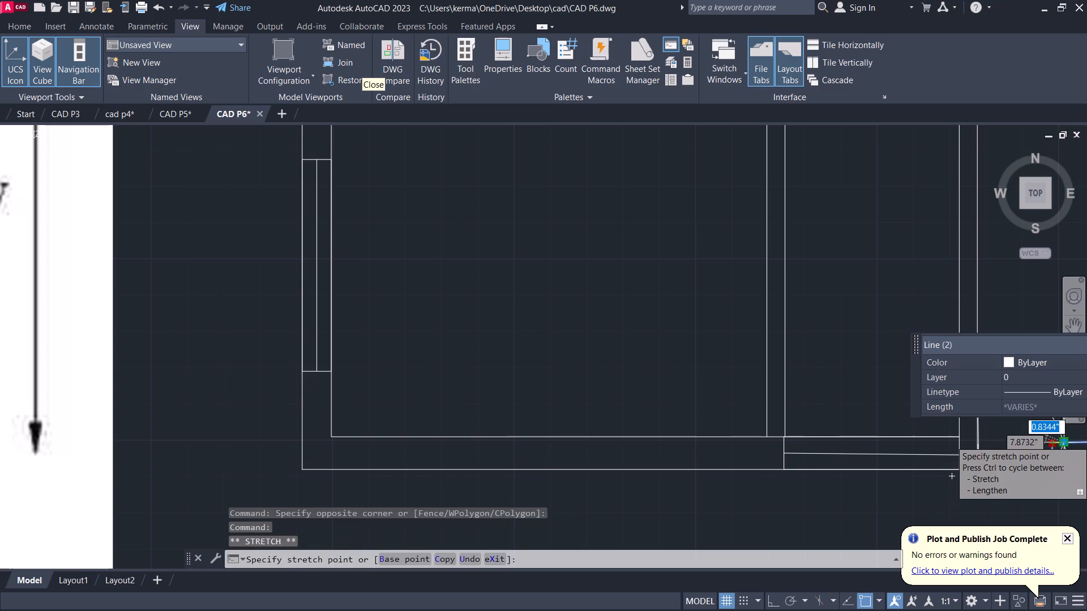
left_click(1061, 440)
left_click(1052, 471)
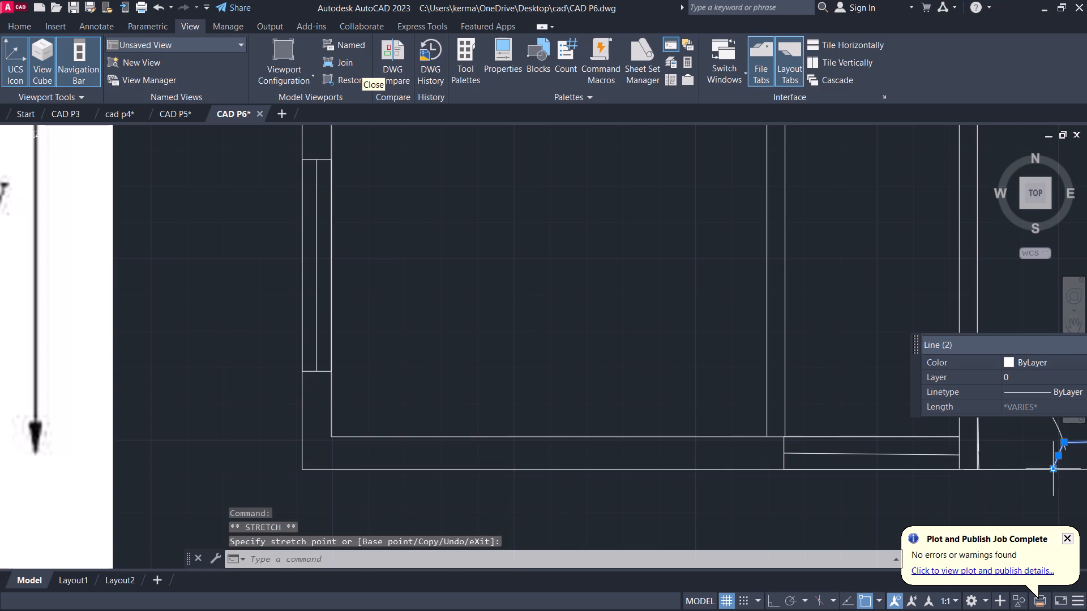
middle_click_drag(1064, 469, 516, 459)
scroll(1064, 469, "up", 1)
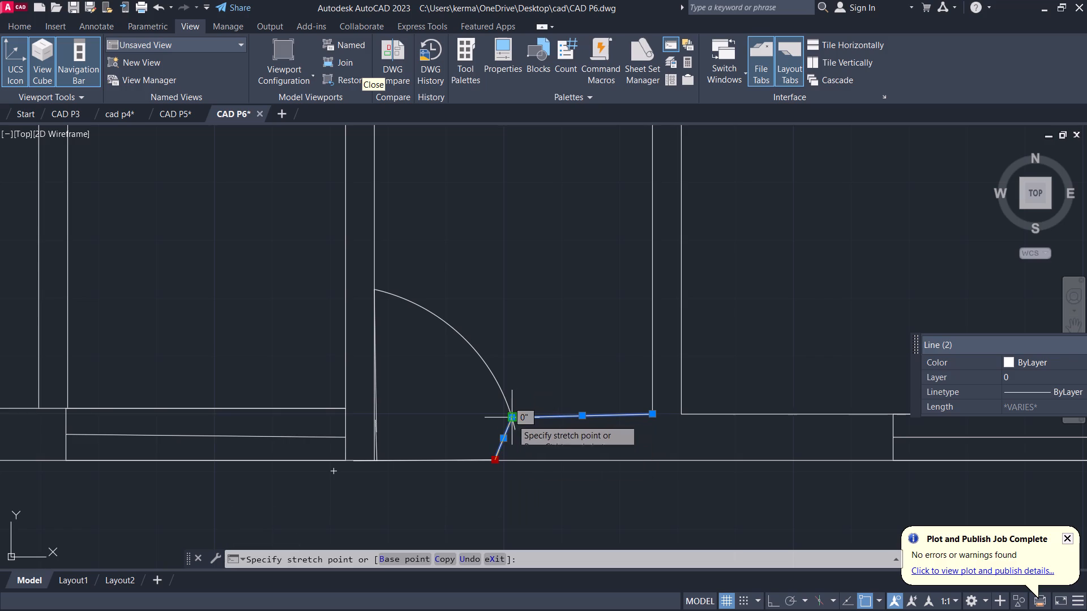
left_click(515, 463)
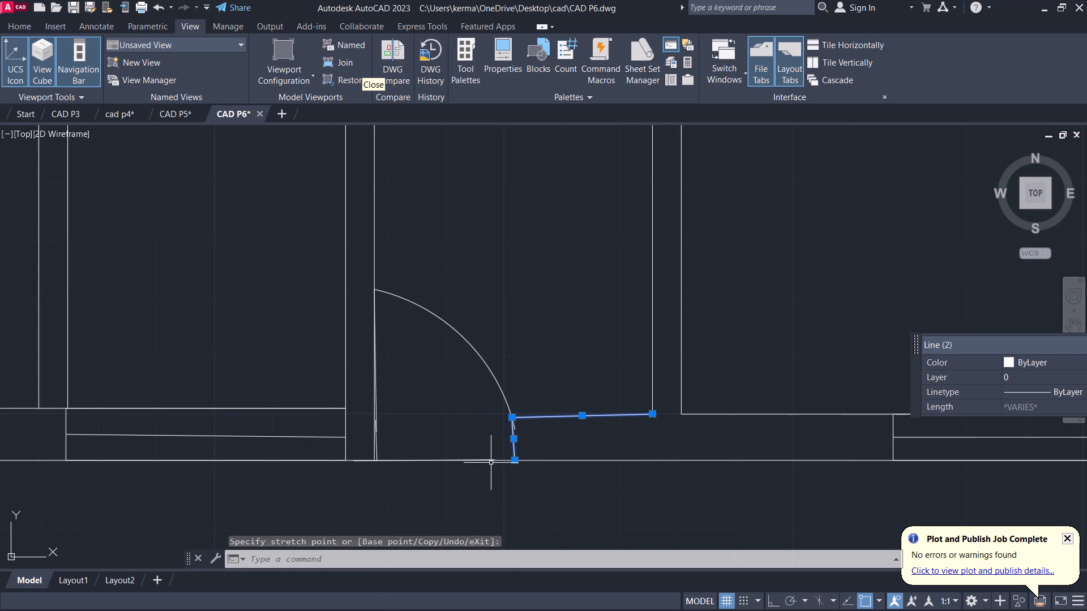
key("Escape")
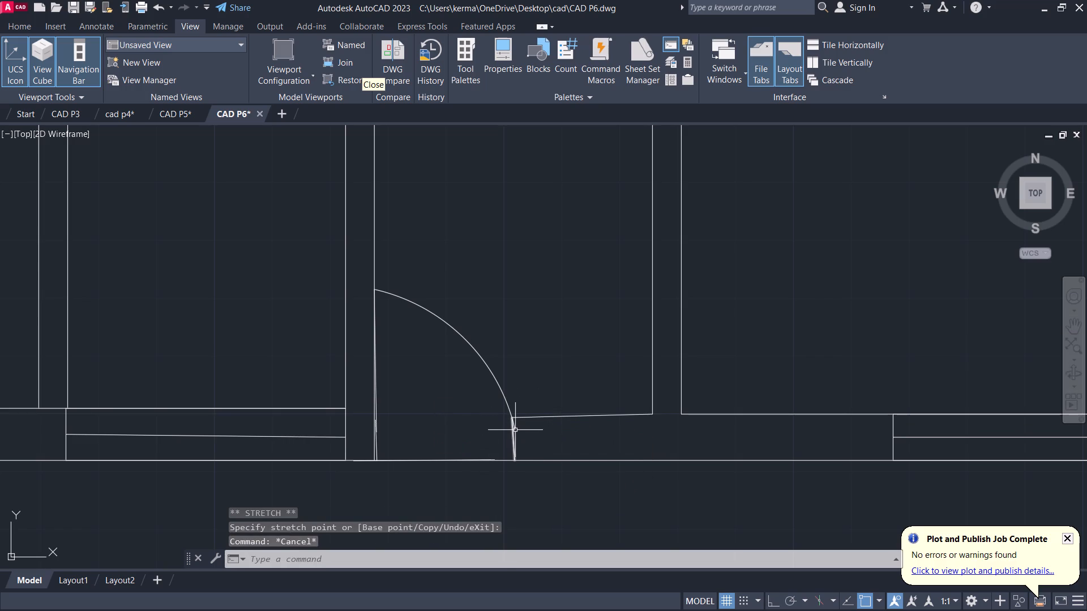
Stretch the lower end of the main door's arc to the west end of the short inner wall line.
left_click(515, 430)
left_click(515, 430)
left_click(511, 417)
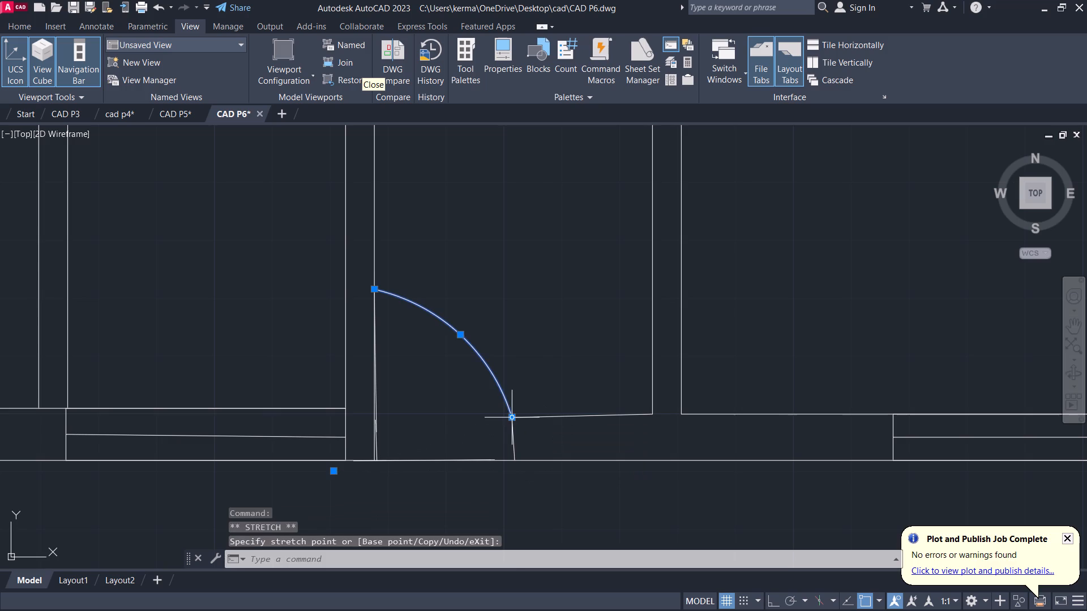
key("Escape")
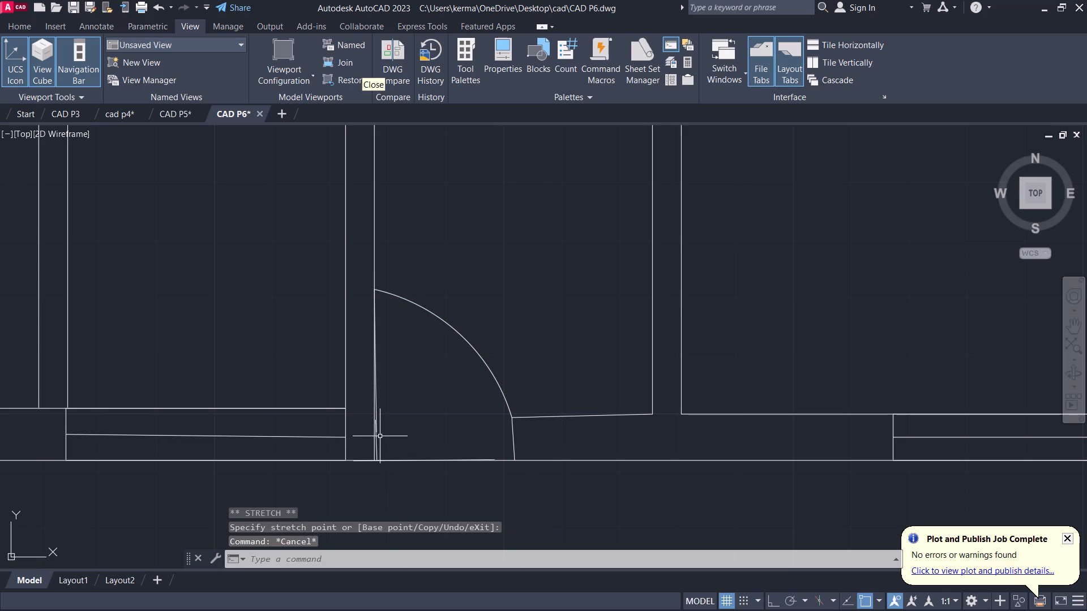
Stretch the lower end of the main door's long leaf line onto the puja room's east wall line.
left_click(375, 431)
scroll(380, 438, "up", 4)
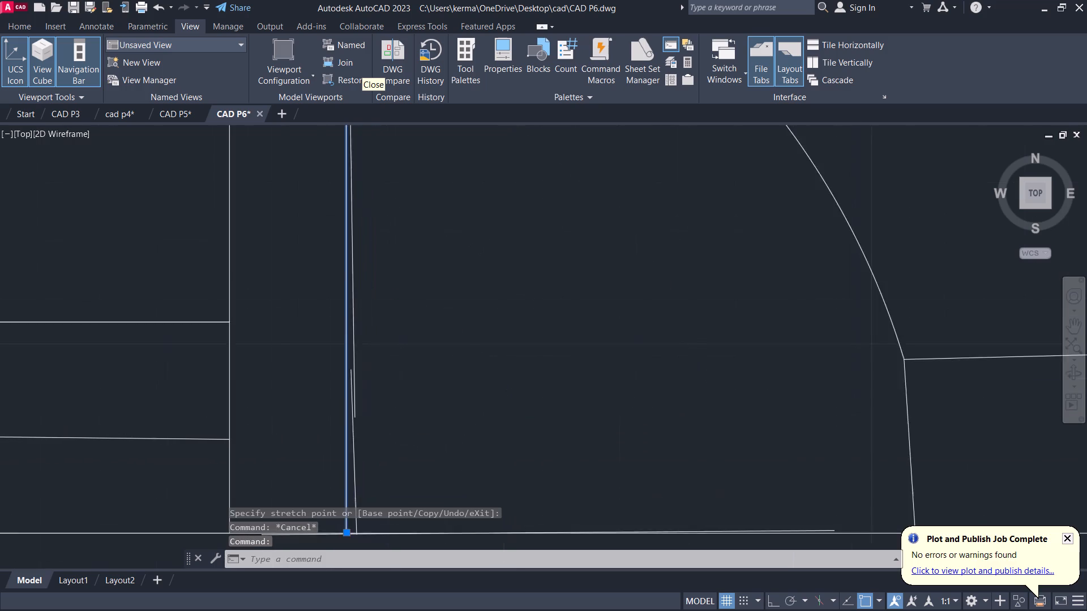
left_click(339, 403)
left_click(339, 405)
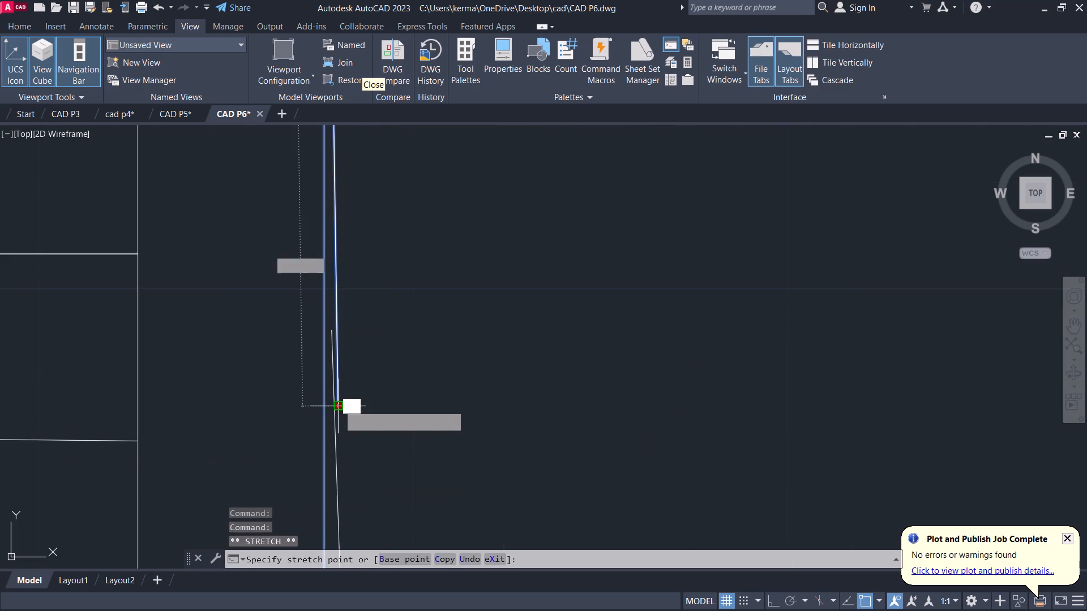
left_click(324, 407)
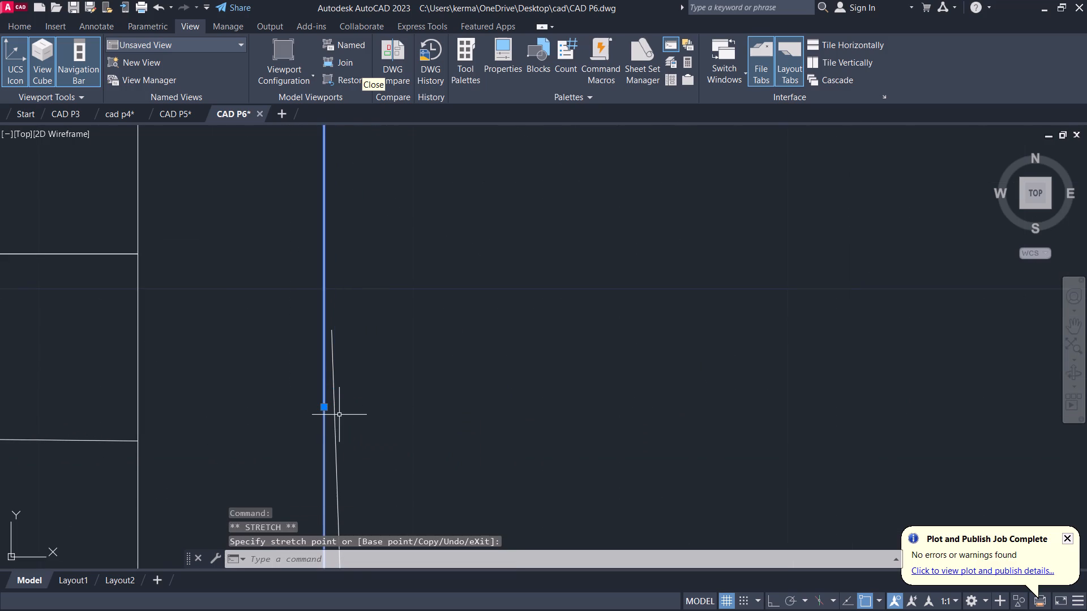
Stretch both ends of the door's short west line onto the puja room's east wall line, from the leaf's end to the outer south wall.
left_click(336, 418)
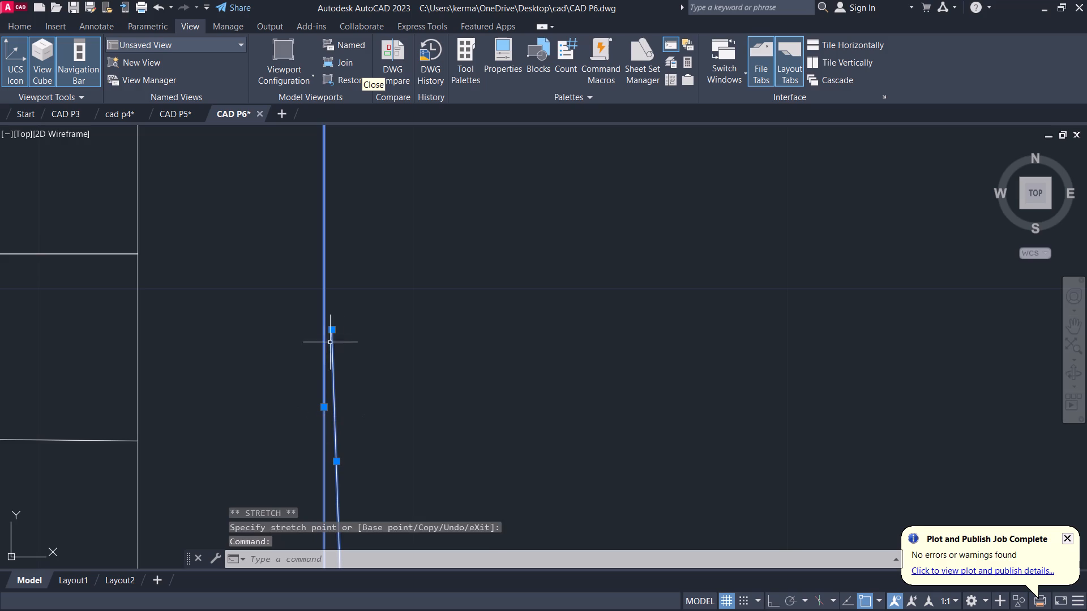
left_click(332, 334)
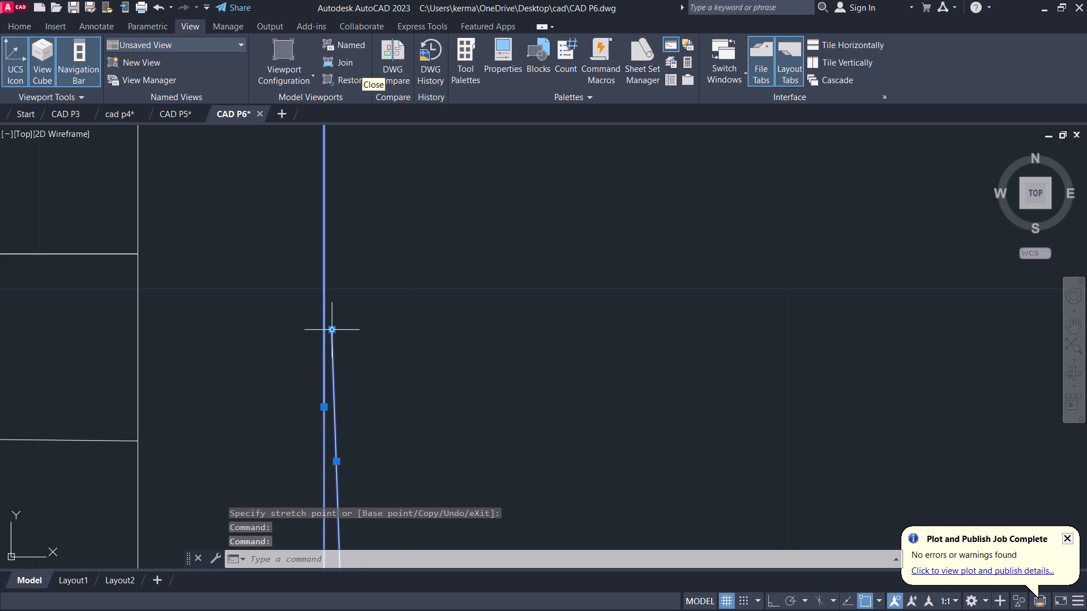
left_click(331, 333)
left_click(326, 407)
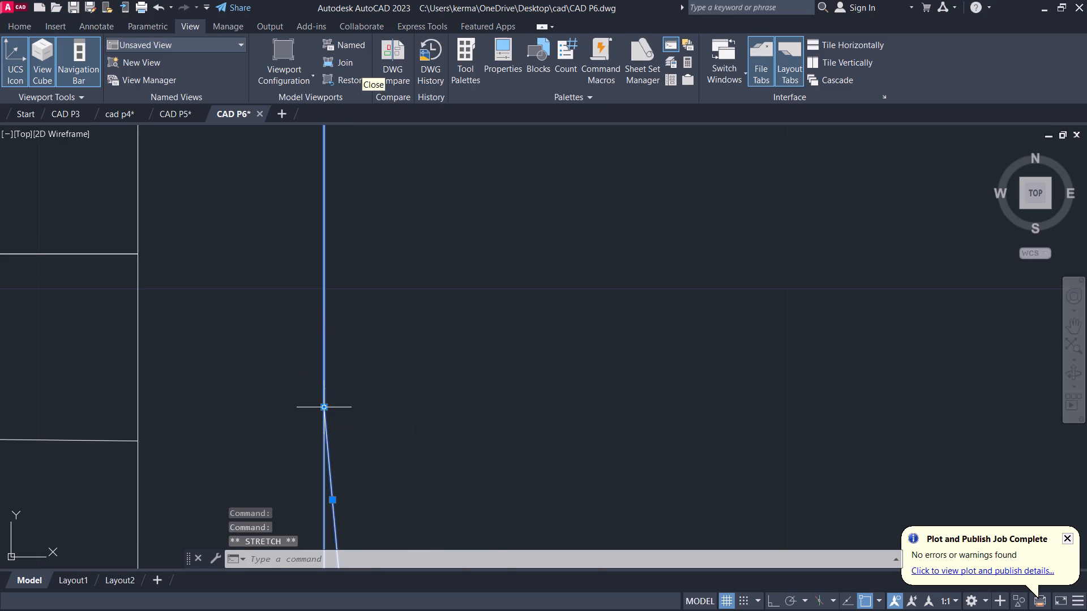
scroll(352, 477, "down", 2)
middle_click_drag(358, 482, 381, 444)
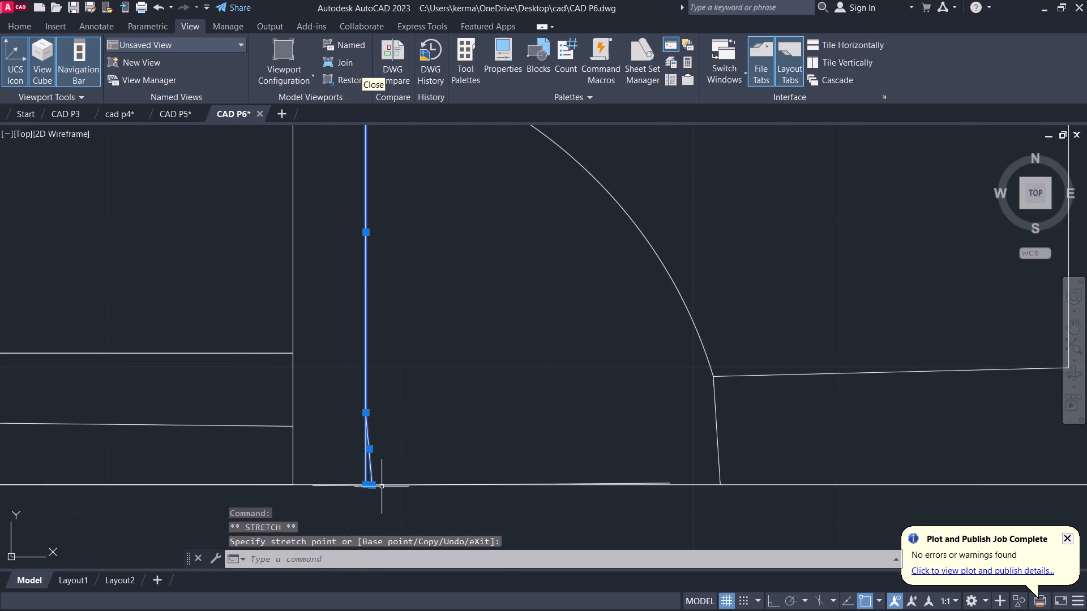
left_click(374, 485)
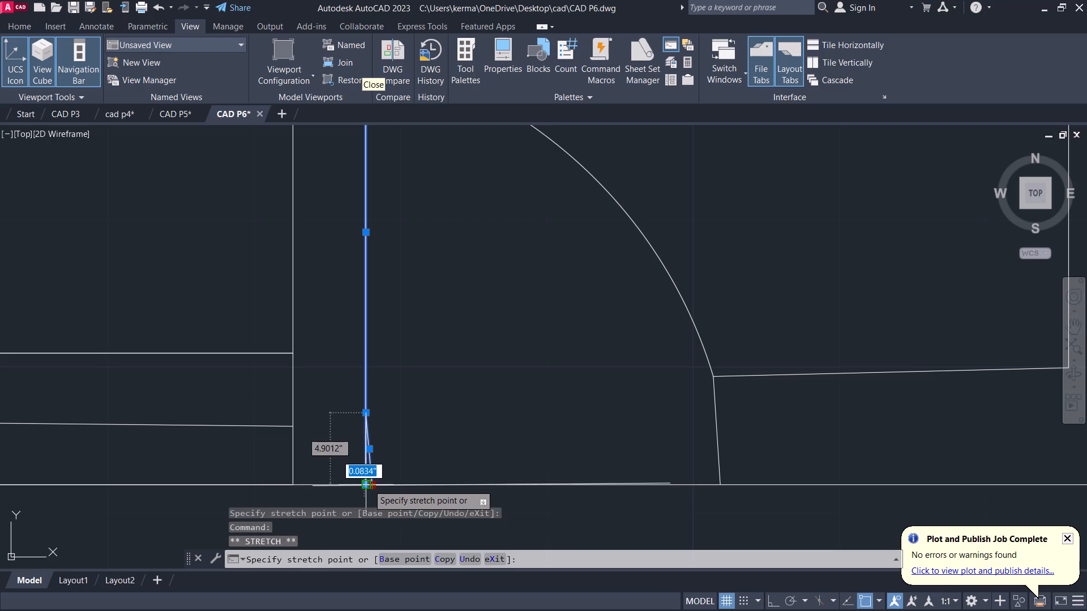
left_click(365, 484)
key("Escape")
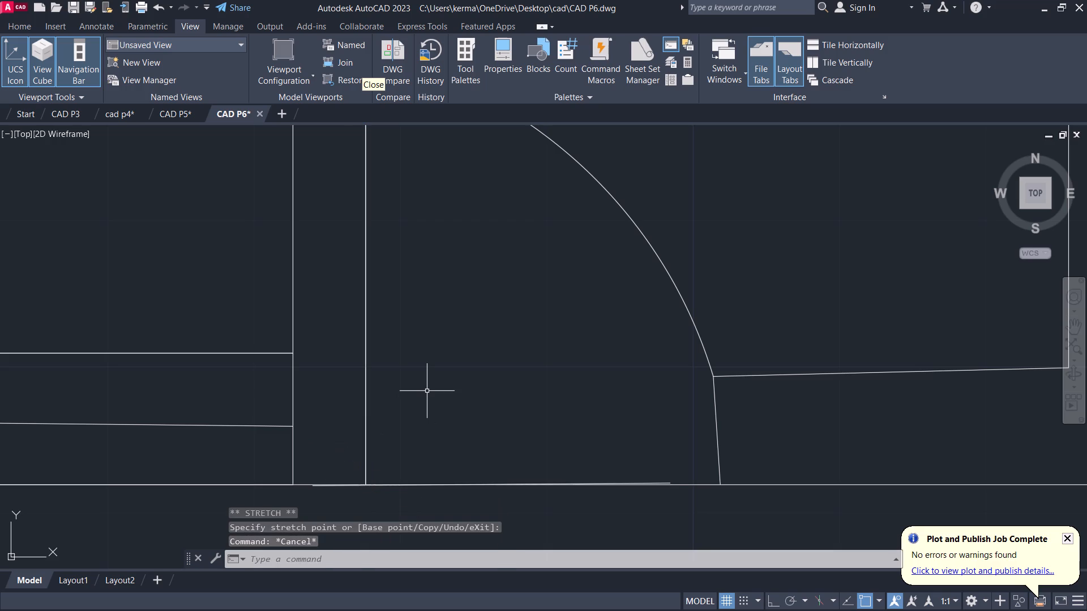
Delete the slightly sloping threshold line lying along the outer south wall at the main door opening.
scroll(427, 391, "down", 2)
scroll(525, 412, "up", 1)
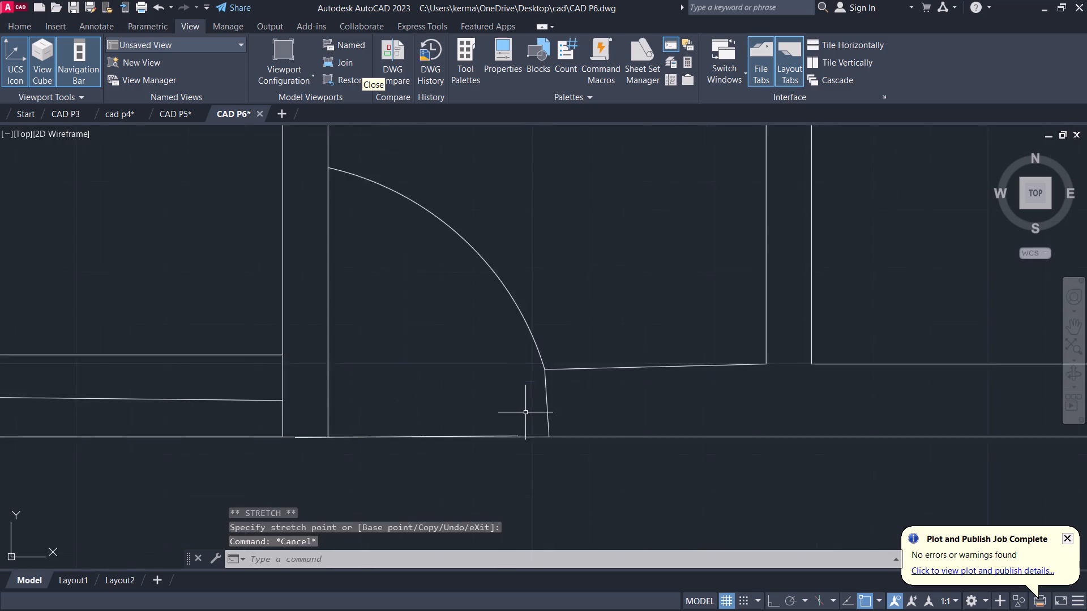
scroll(525, 412, "up", 2)
left_click(492, 463)
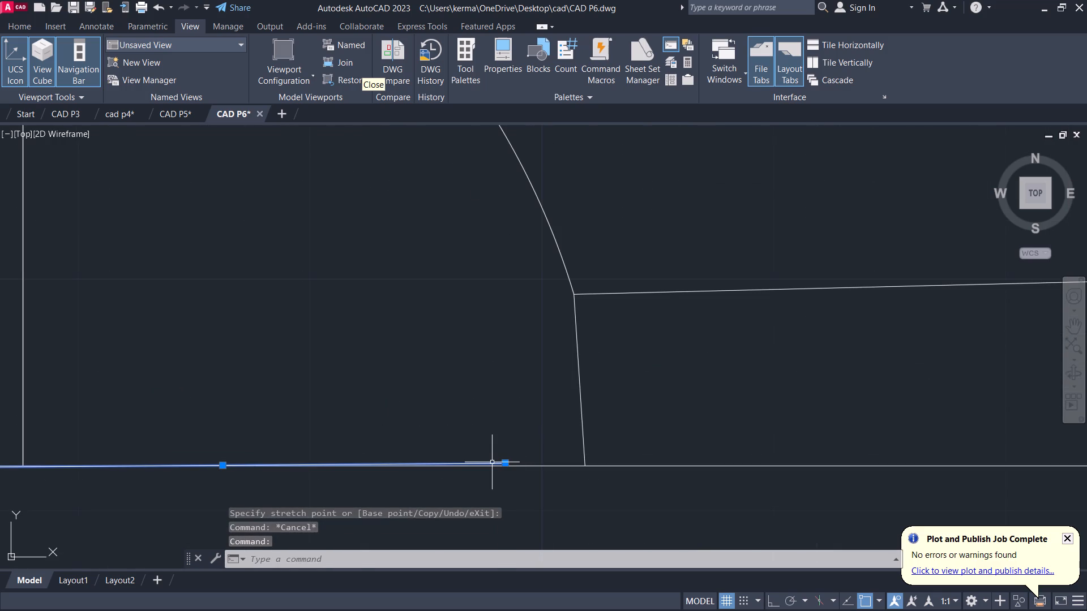
key("Delete")
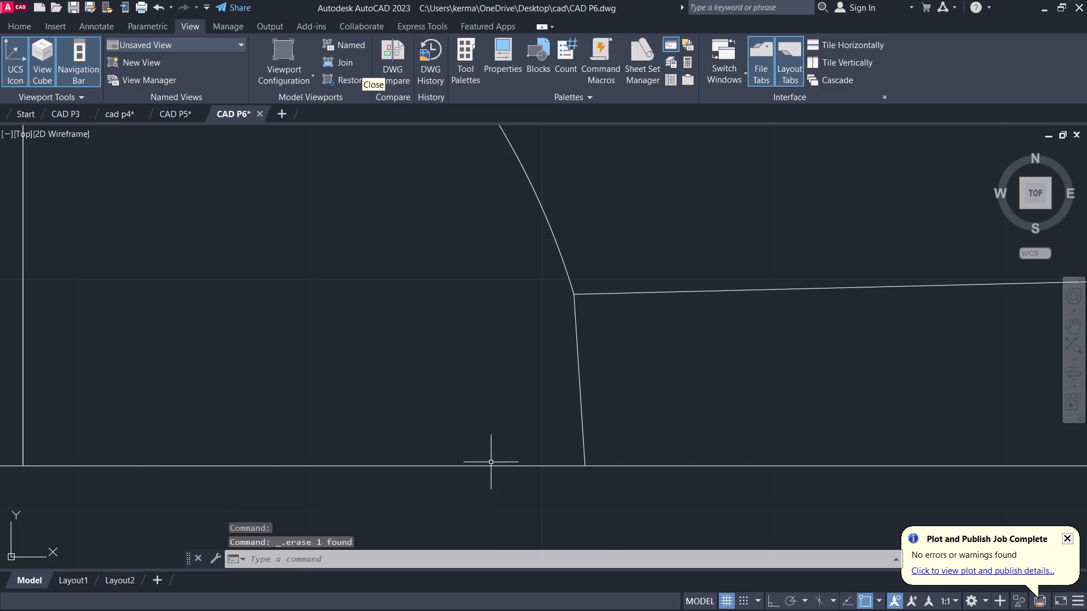
Stretch the bottom end of the main door's east jamb line west along the outer south wall, making the jamb nearly vertical.
left_click(584, 449)
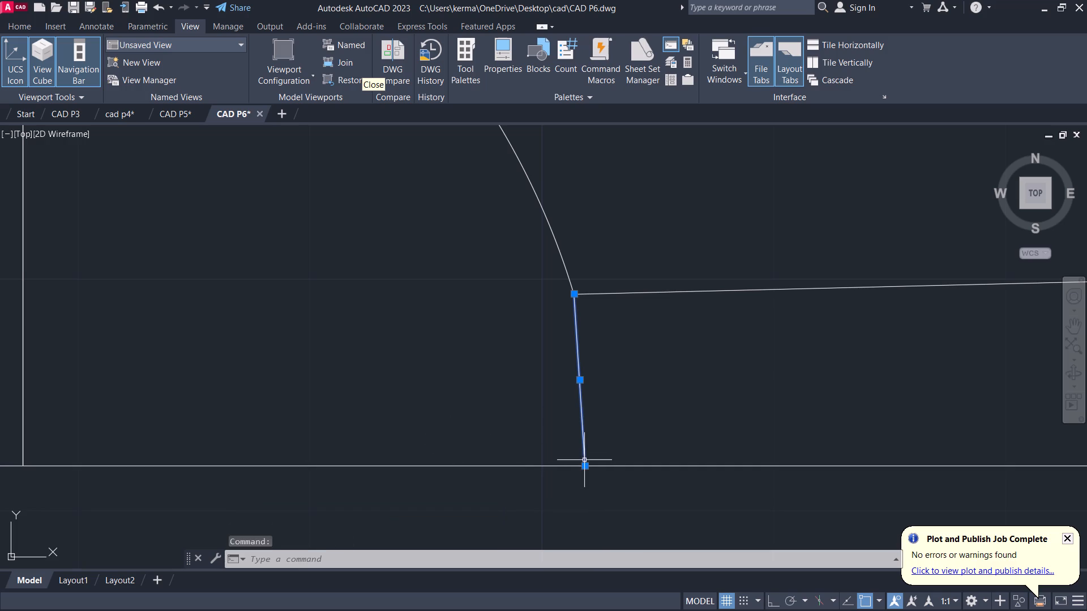
left_click(585, 466)
left_click(580, 471)
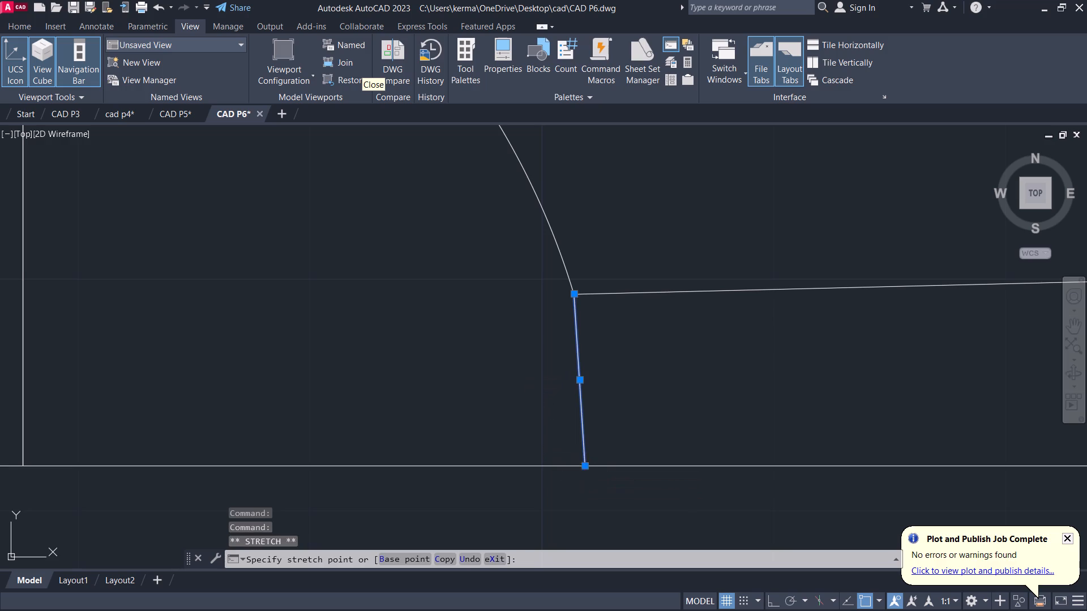
left_click(586, 464)
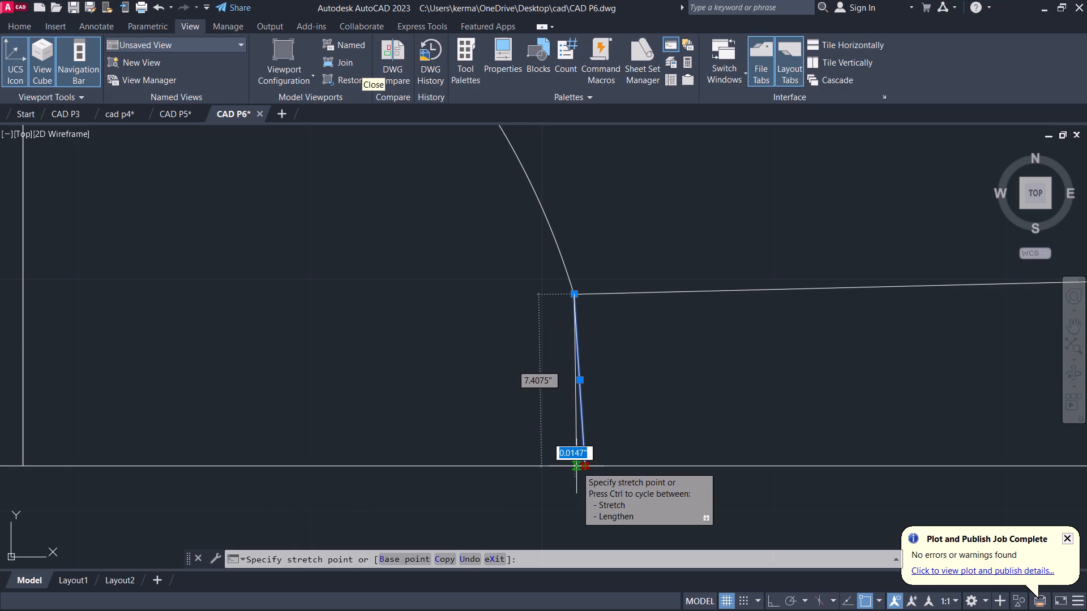
left_click(576, 466)
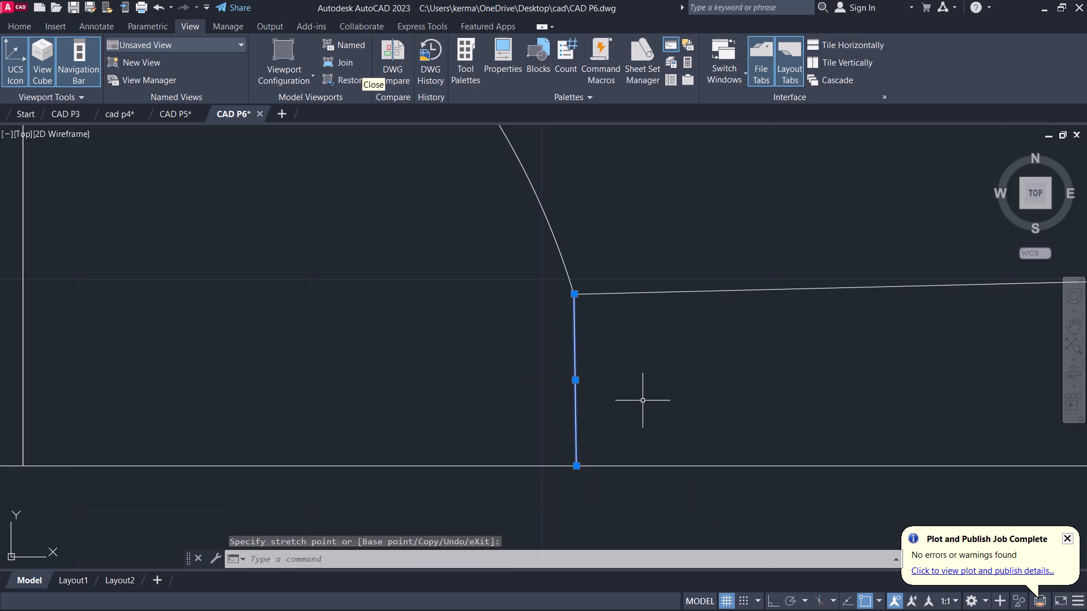
scroll(570, 425, "down", 4)
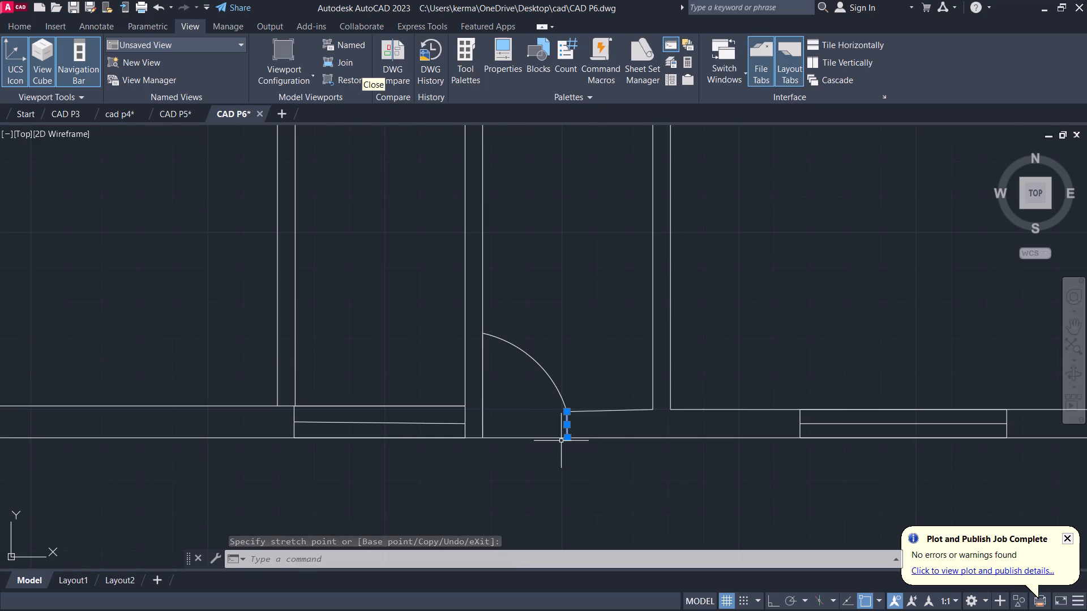
scroll(561, 441, "down", 3)
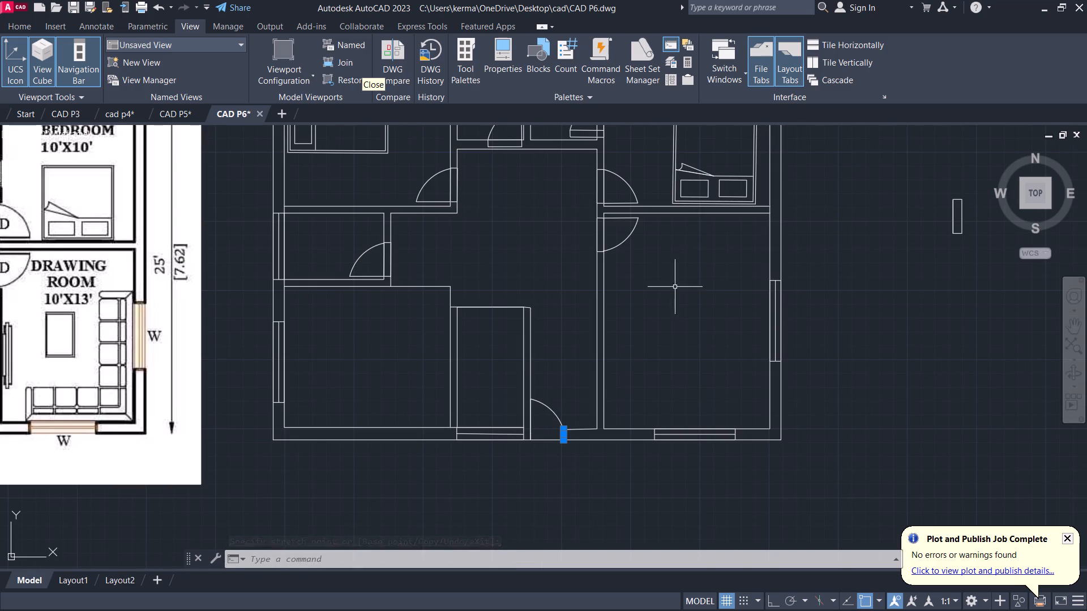
scroll(318, 574, "down", 1)
scroll(651, 461, "down", 1)
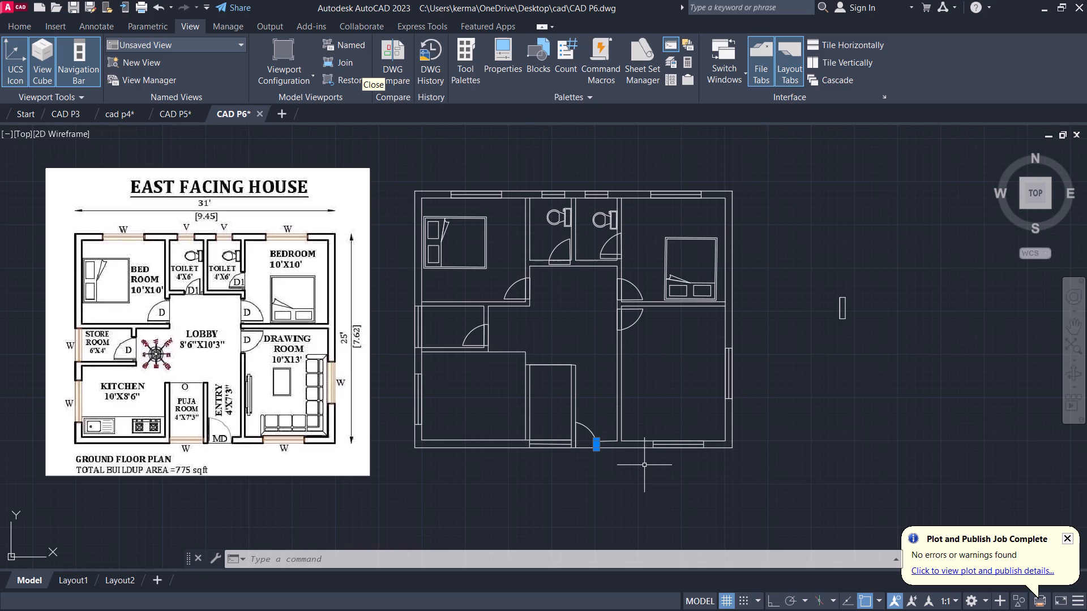
key("Escape")
Start a line at the drawing room's inner south wall, near the west end of its south window.
key("l")
key("Return")
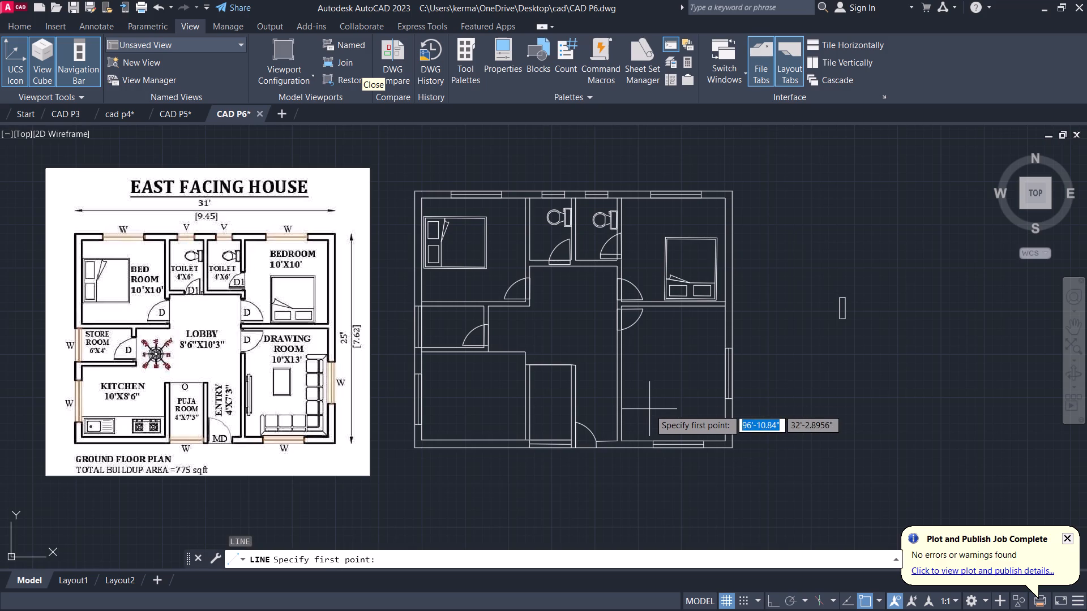
scroll(651, 412, "up", 1)
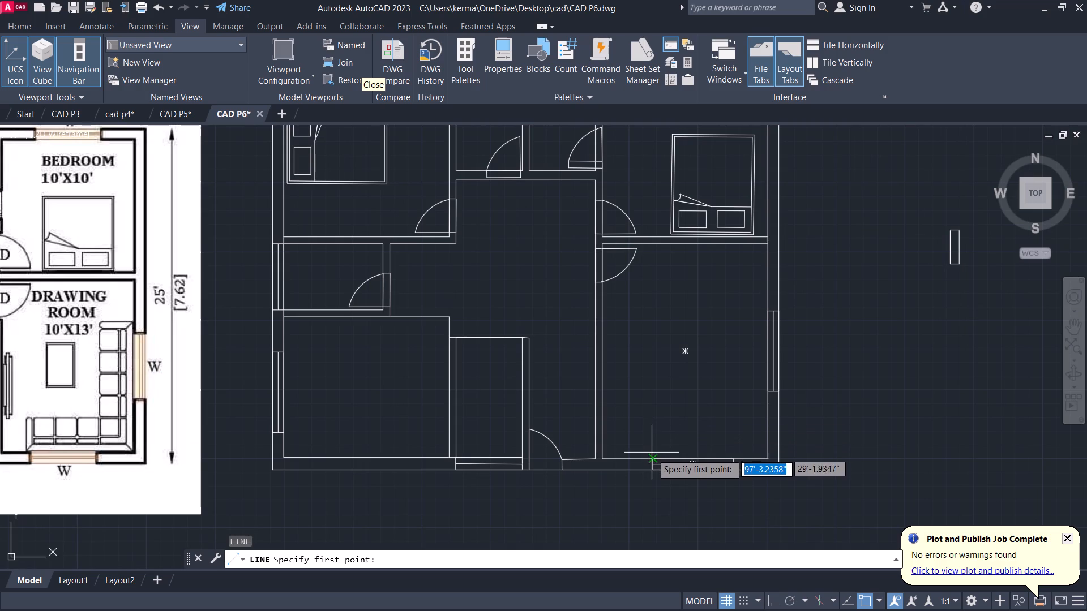
scroll(647, 459, "up", 6)
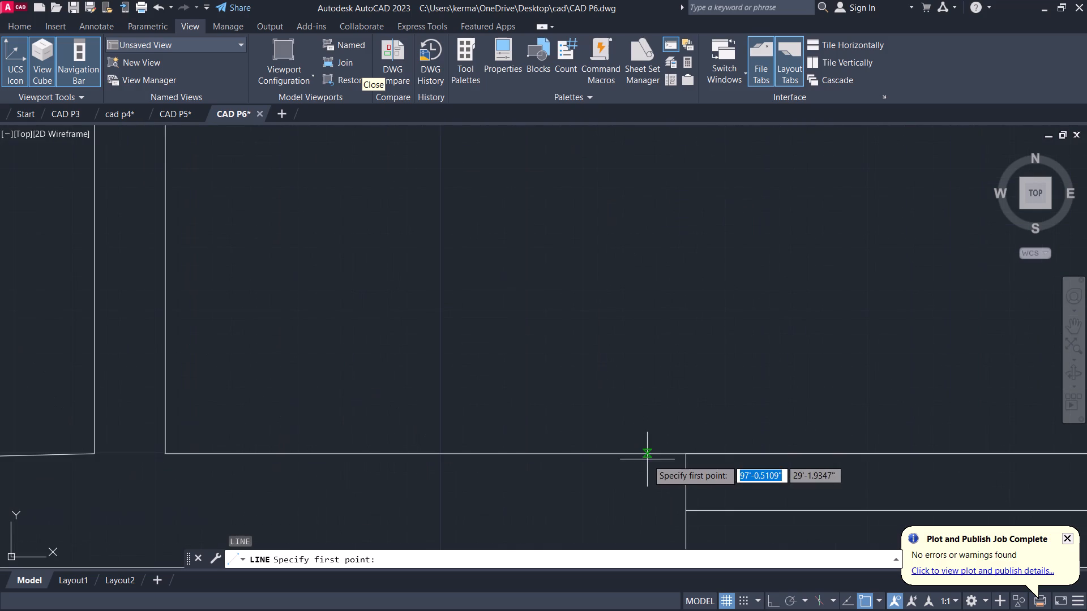
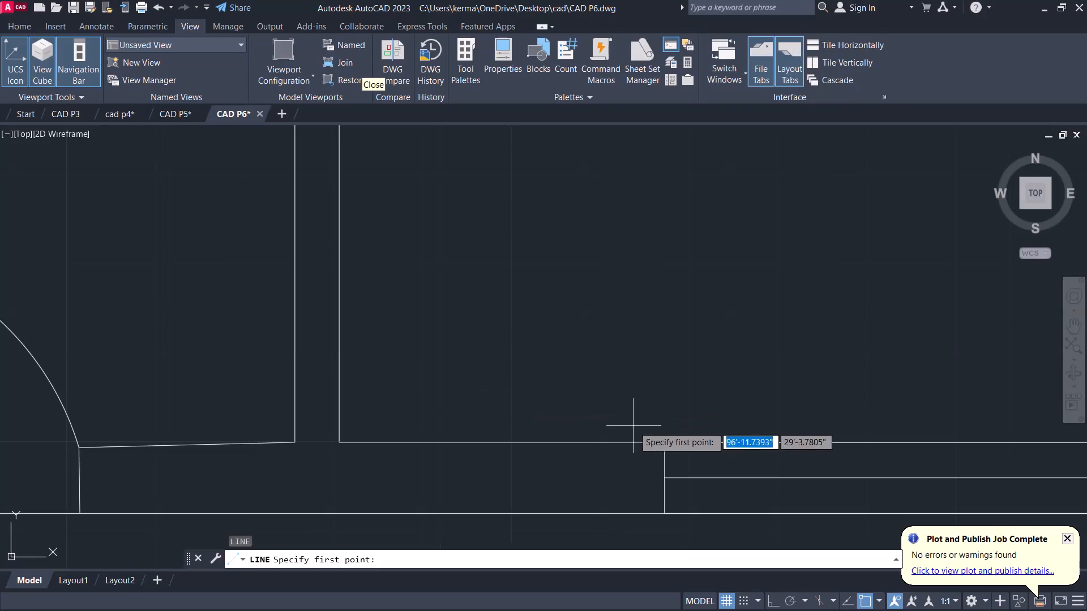
Start a line from a point on the wall's upper edge, just outside the left end of the window opening.
scroll(674, 437, "down", 1)
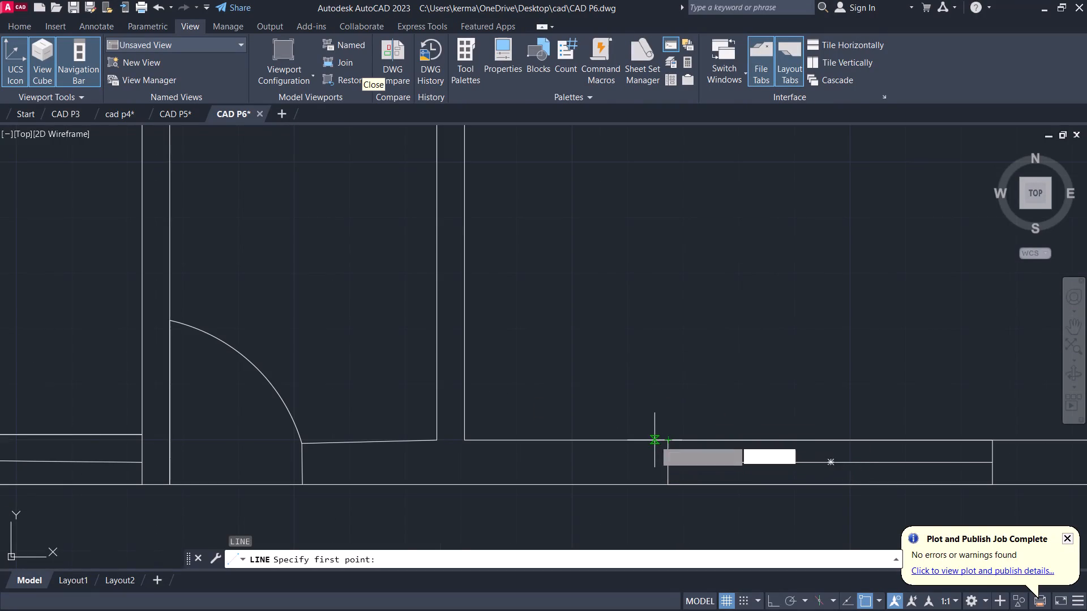
scroll(654, 440, "up", 4)
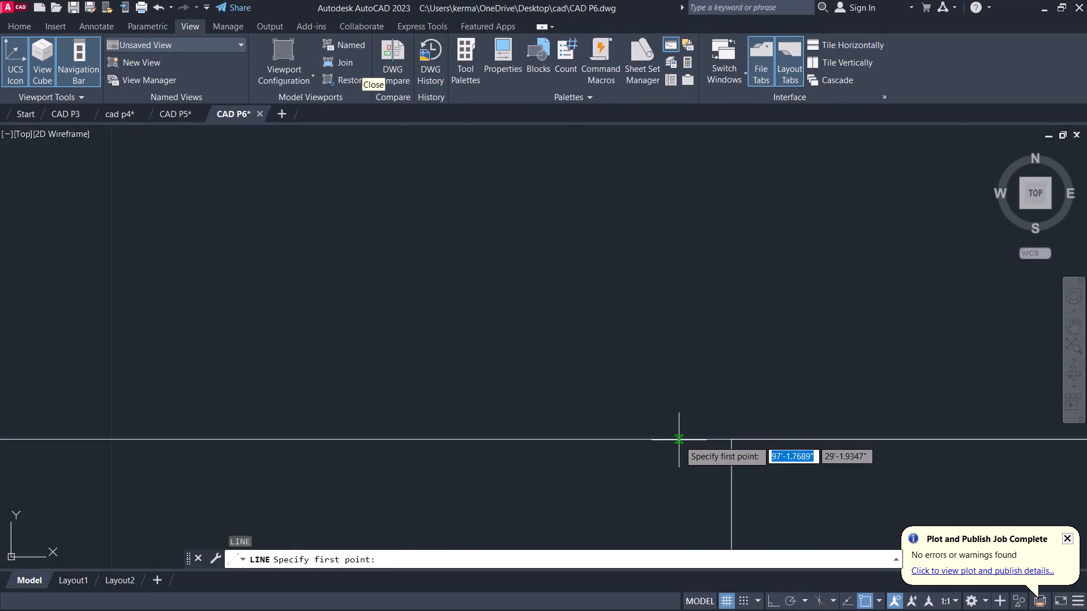
left_click(679, 442)
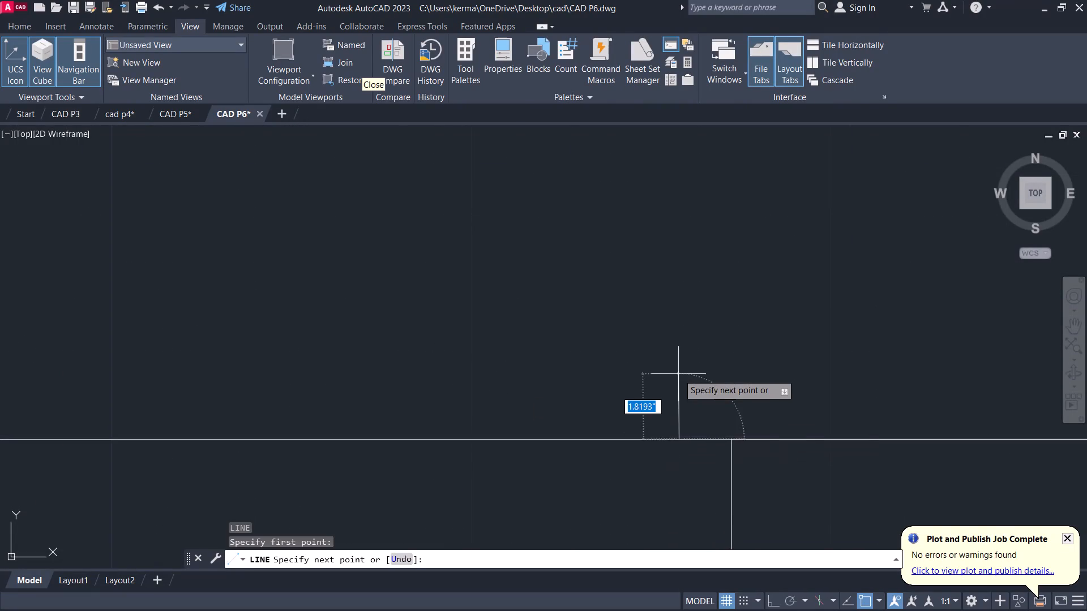
scroll(676, 371, "down", 3)
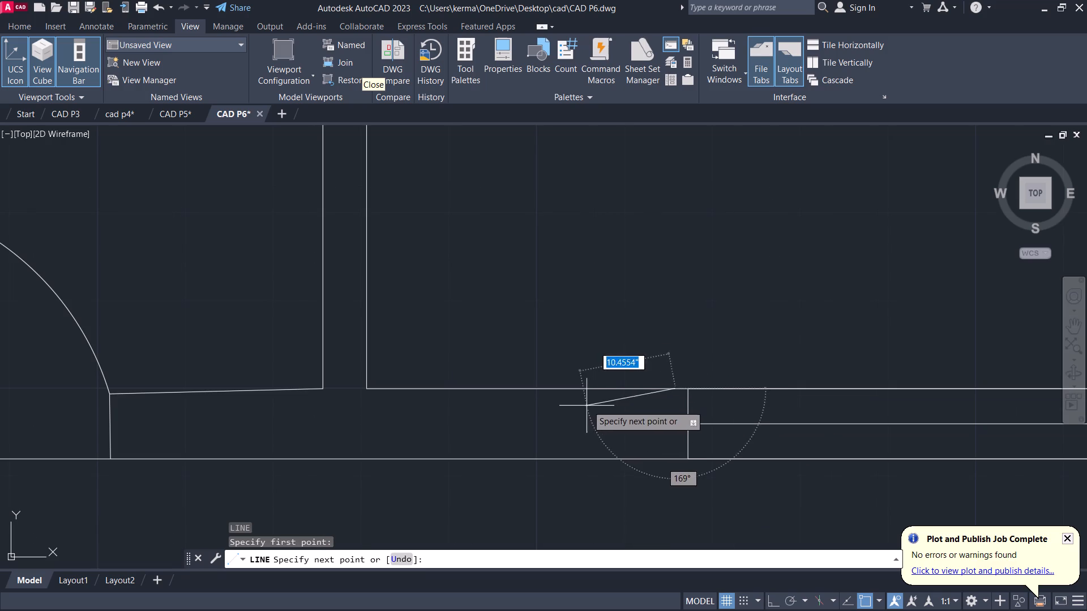
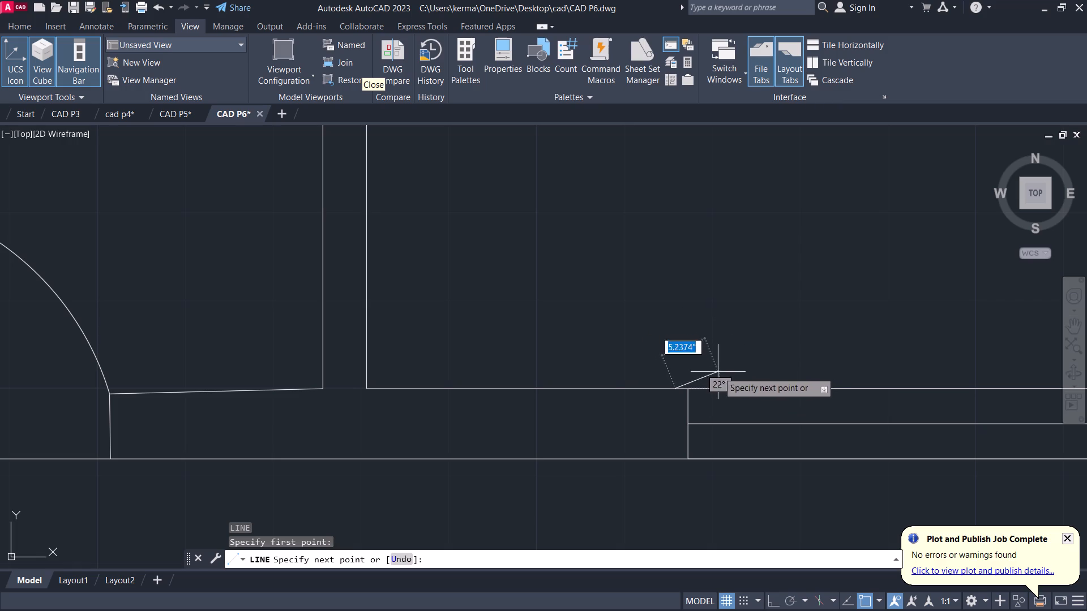
Draw the line's first segment upward from the wall into the drawing room.
scroll(710, 342, "down", 1)
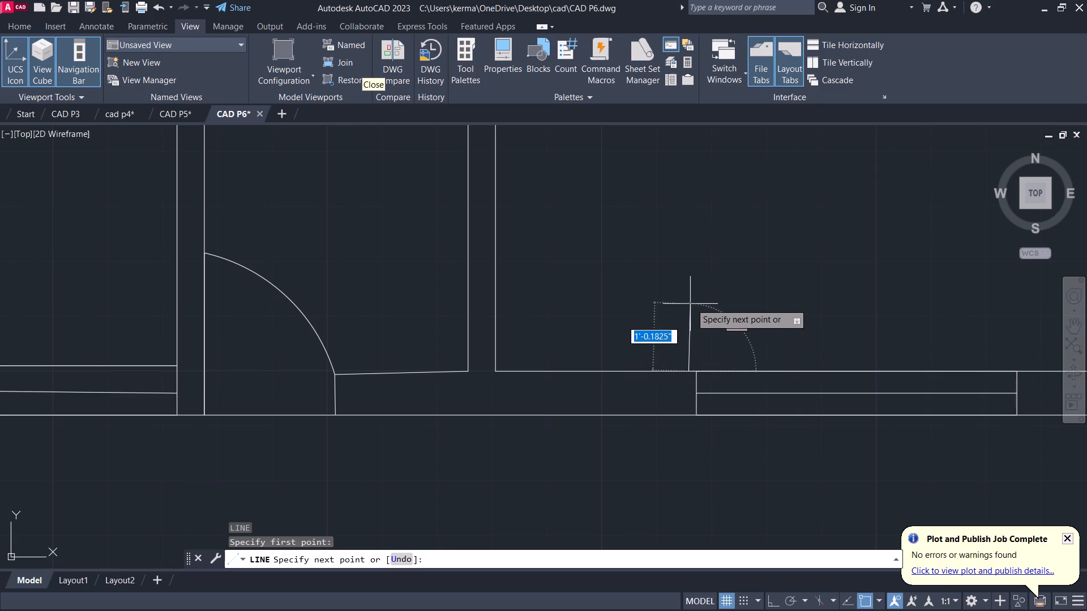
scroll(691, 303, "down", 3)
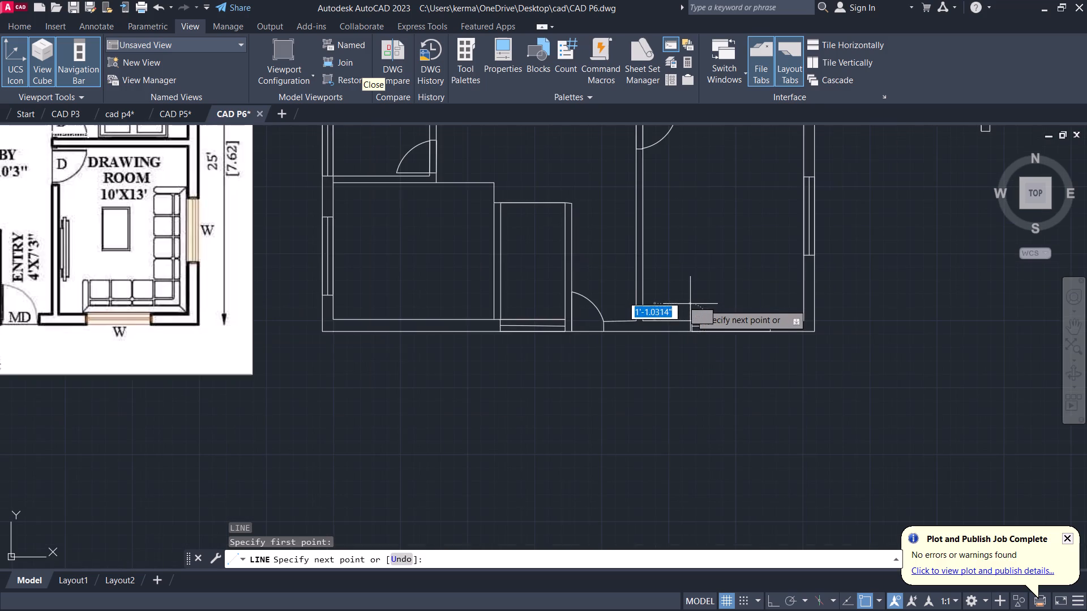
scroll(690, 304, "down", 1)
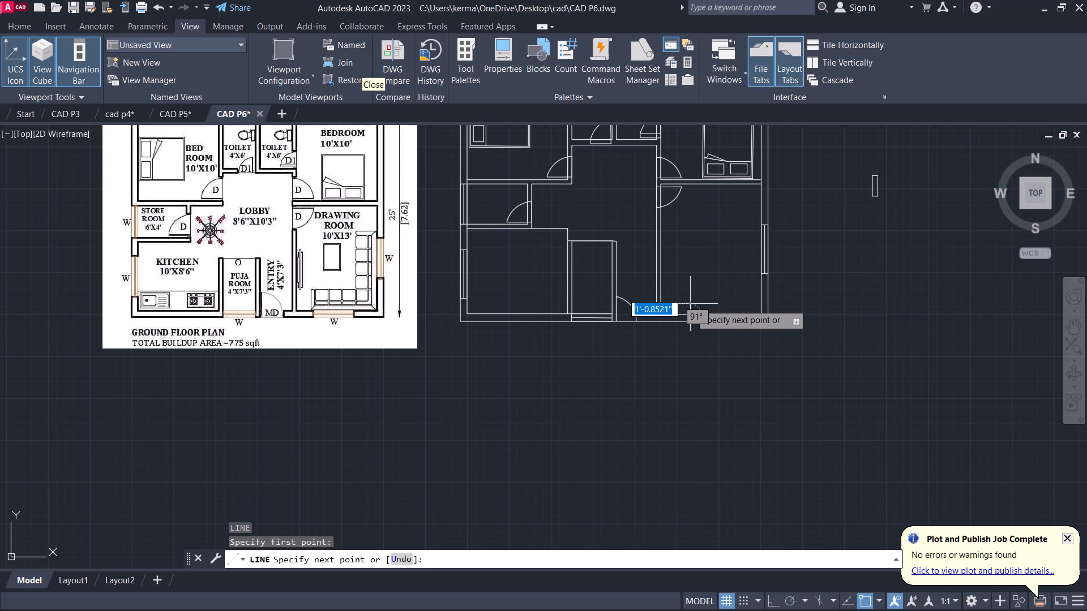
left_click(690, 298)
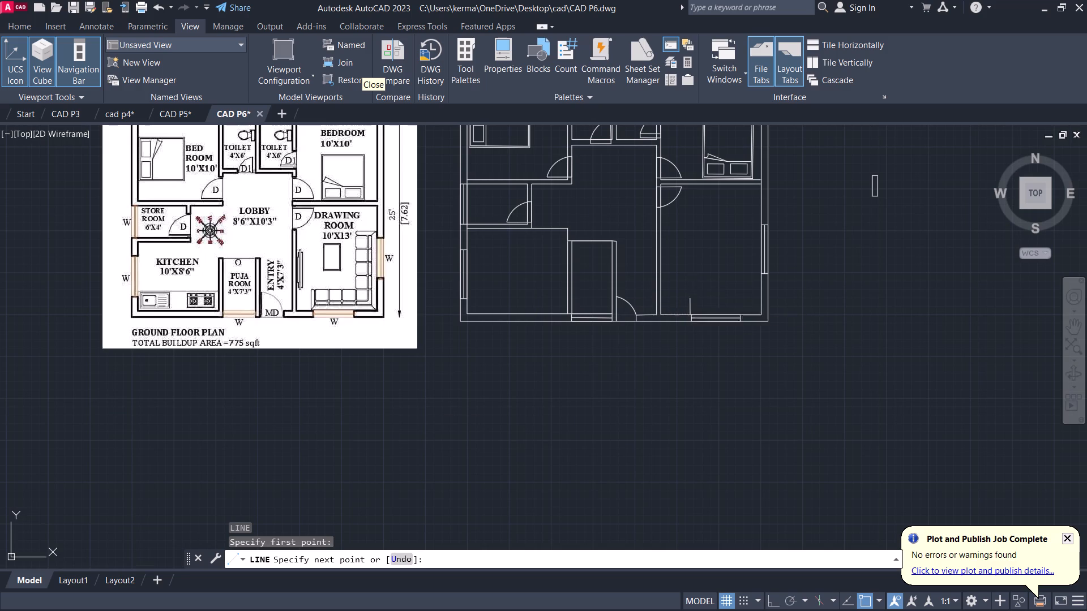
Replace the freehand second segment with a horizontal one about 5'-3" long above the window, with Ortho on.
left_click(750, 298)
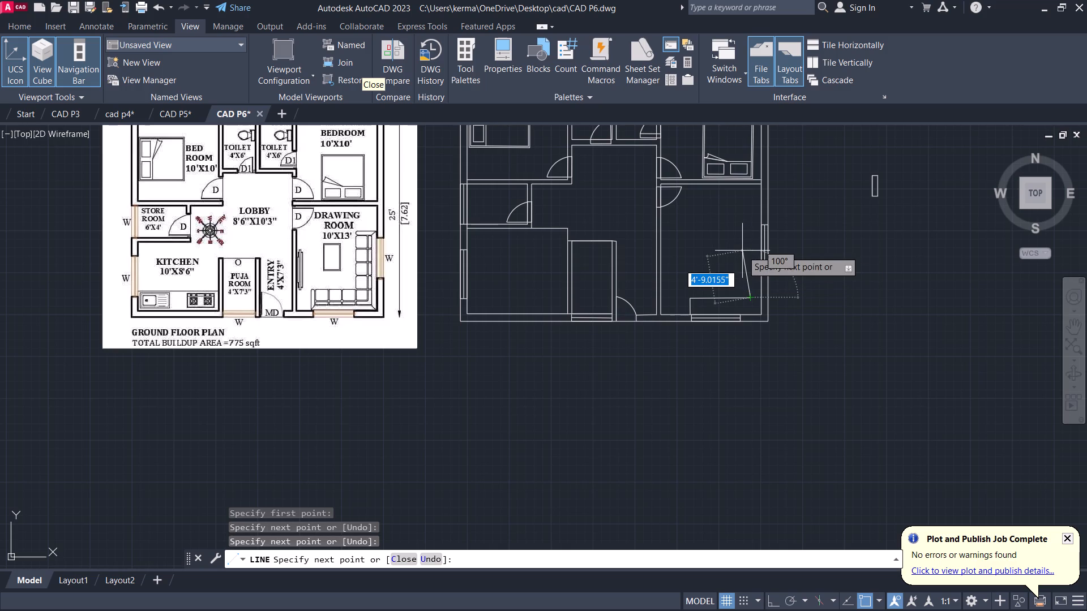
key("ctrl+z")
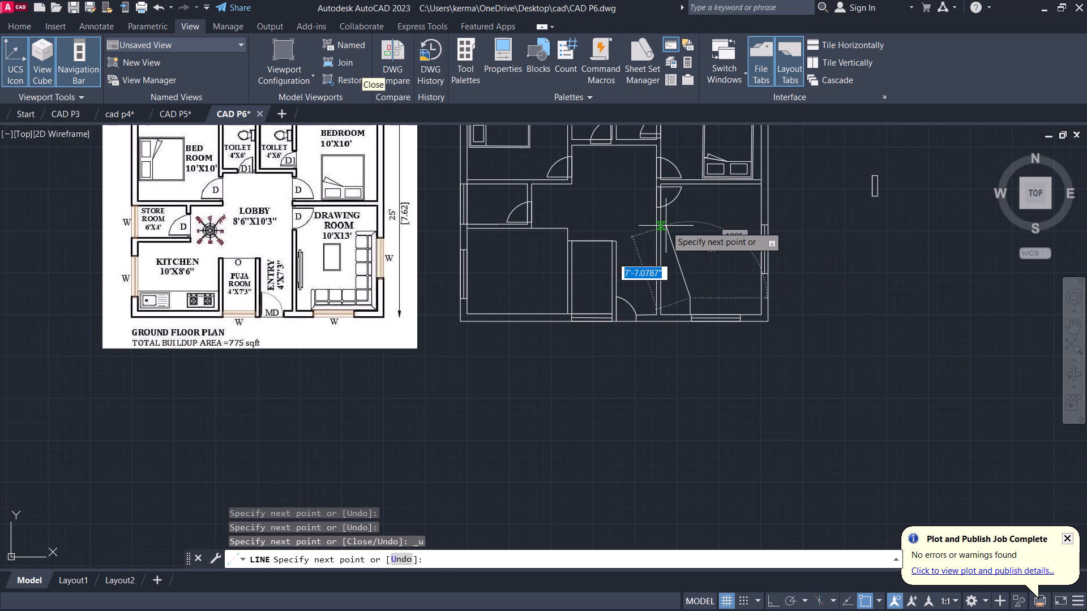
scroll(689, 298, "up", 3)
left_click(689, 296)
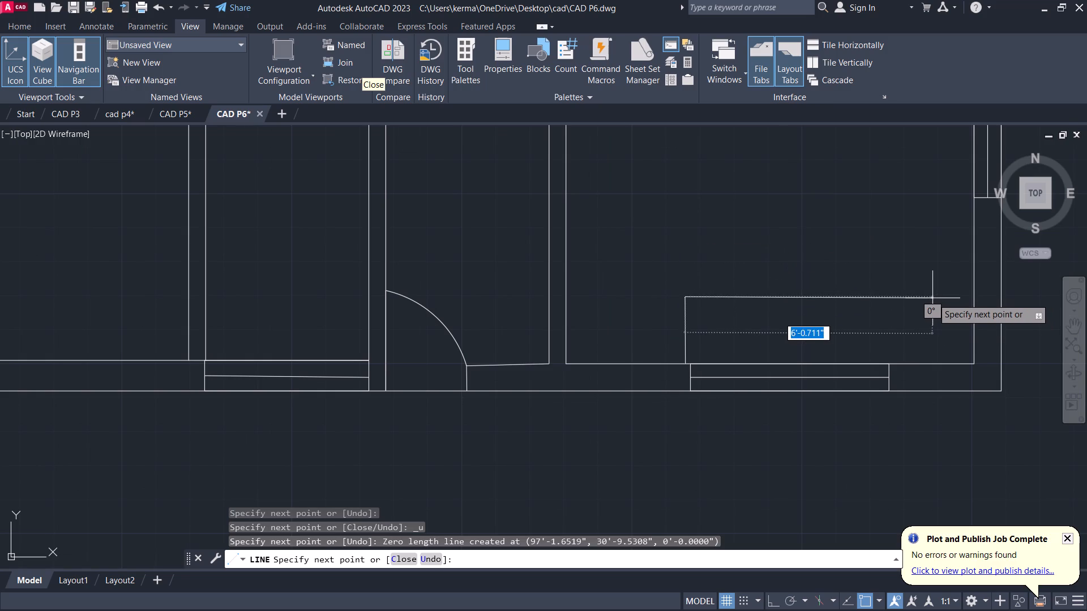
left_click(774, 598)
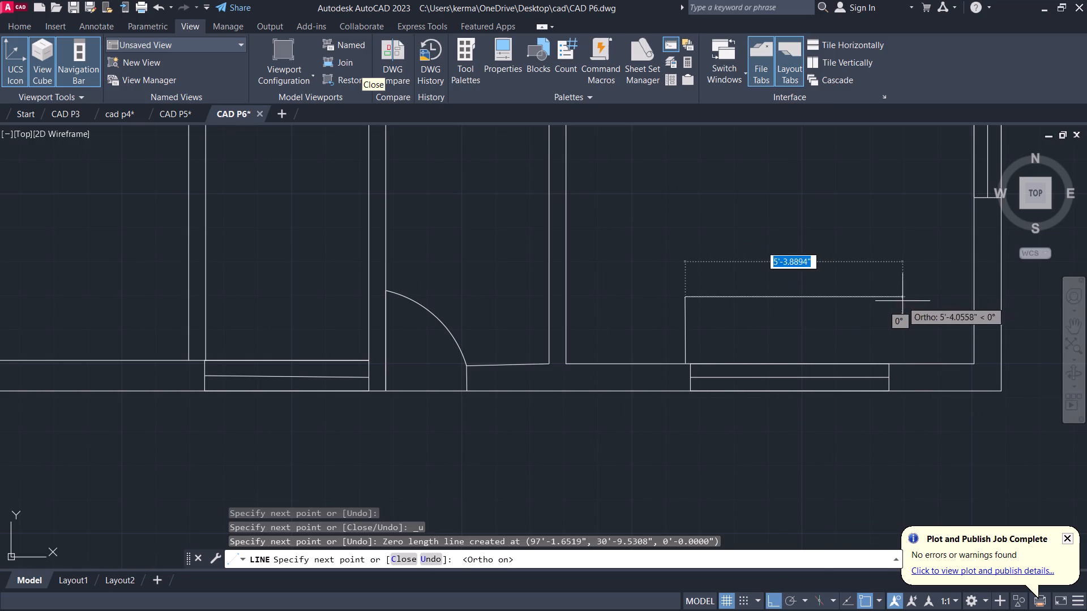
left_click(900, 304)
Continue the outline about 7'-7" upward, then about 1'-6" across to the side wall's inner face, and end the line.
scroll(884, 246, "down", 2)
middle_click_drag(891, 268, 907, 411)
scroll(905, 411, "up", 1)
scroll(906, 360, "down", 1)
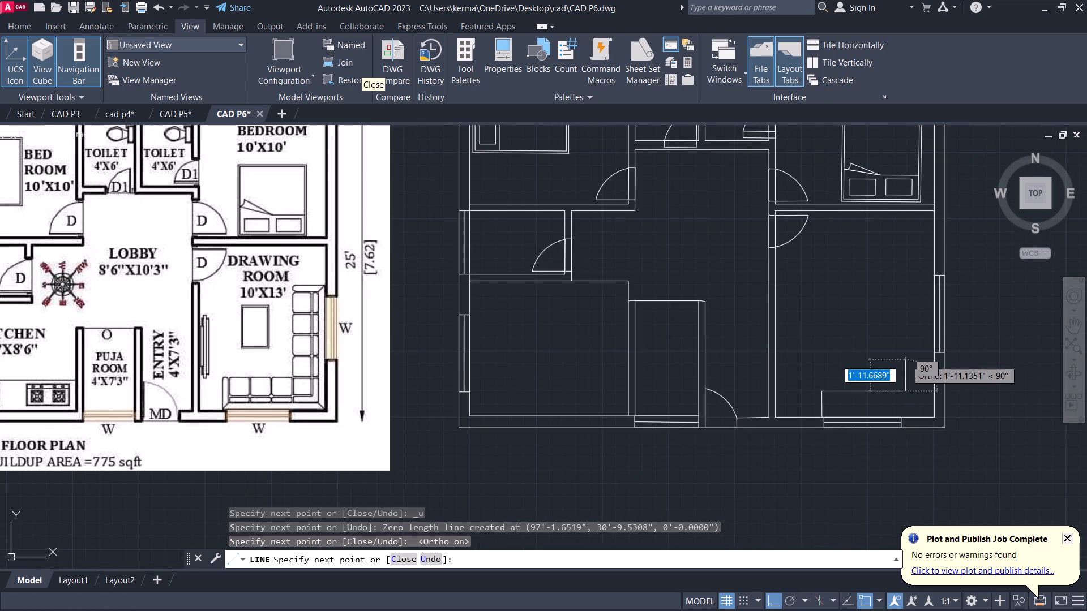
left_click(902, 271)
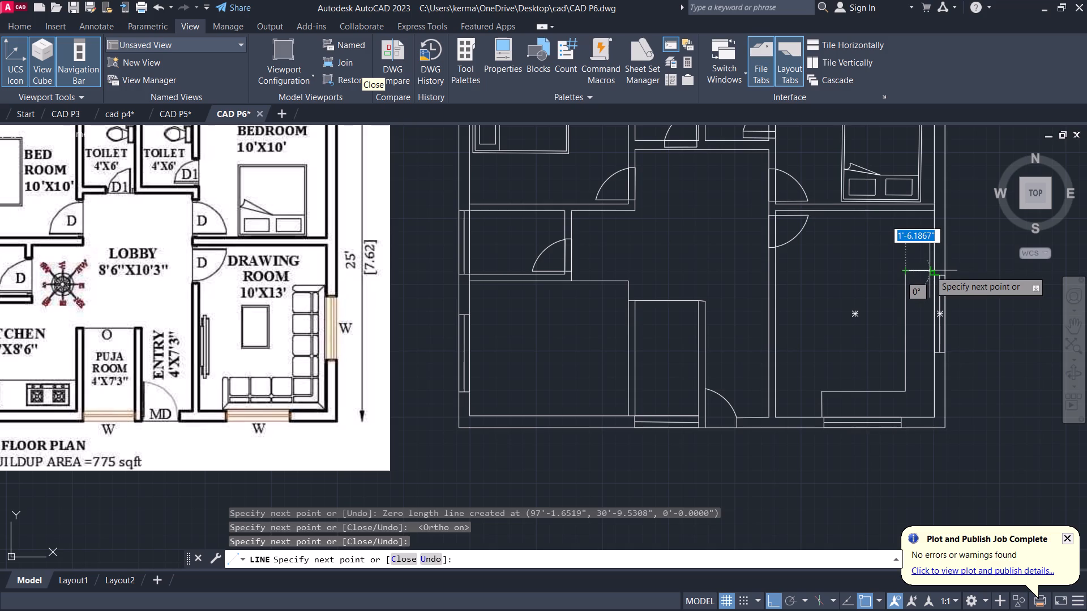
left_click(930, 270)
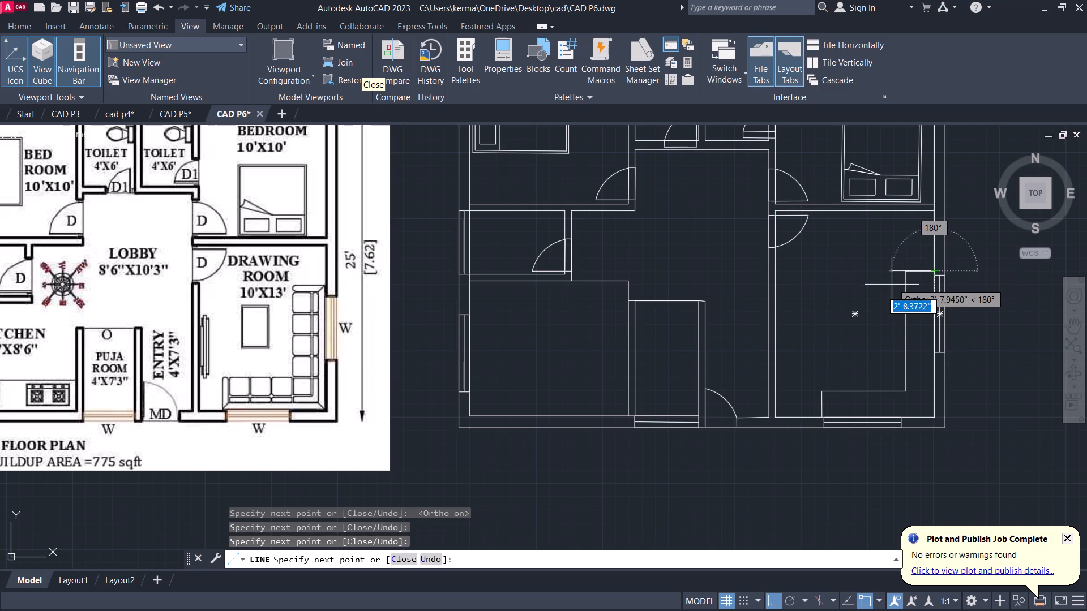
key("Escape")
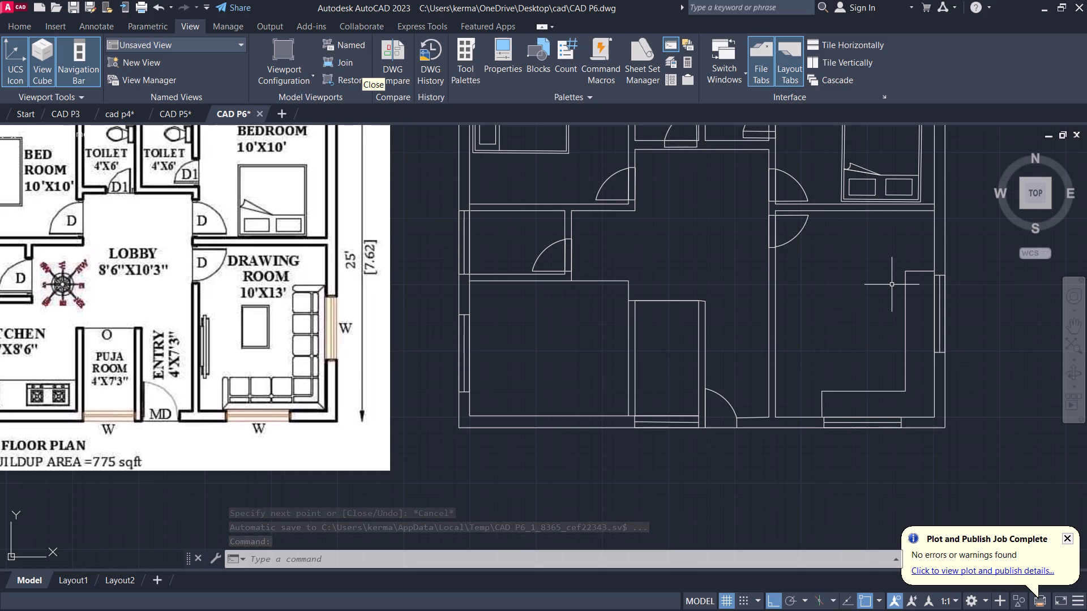
Move the outline's long horizontal line upward by its midpoint, turning Ortho off to align its ends with the two vertical lines.
left_click(872, 391)
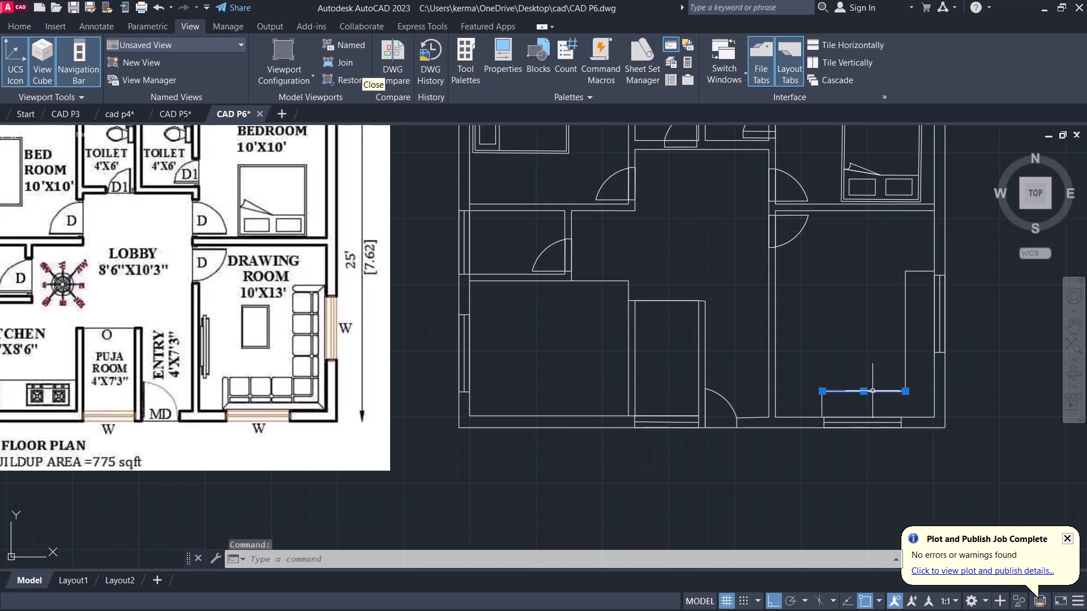
left_click(865, 391)
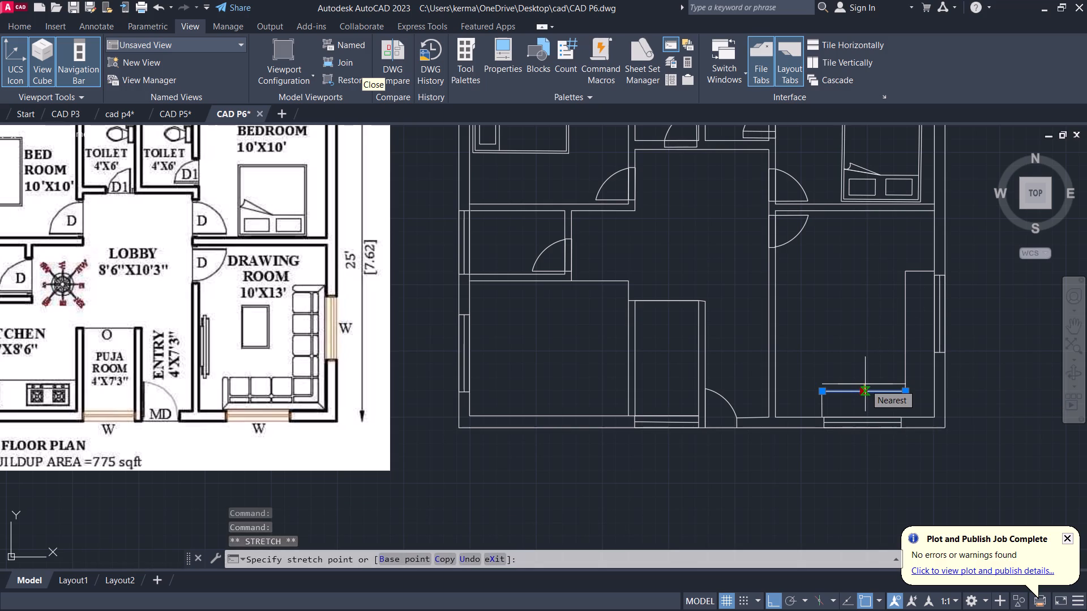
left_click(865, 384)
scroll(859, 391, "up", 3)
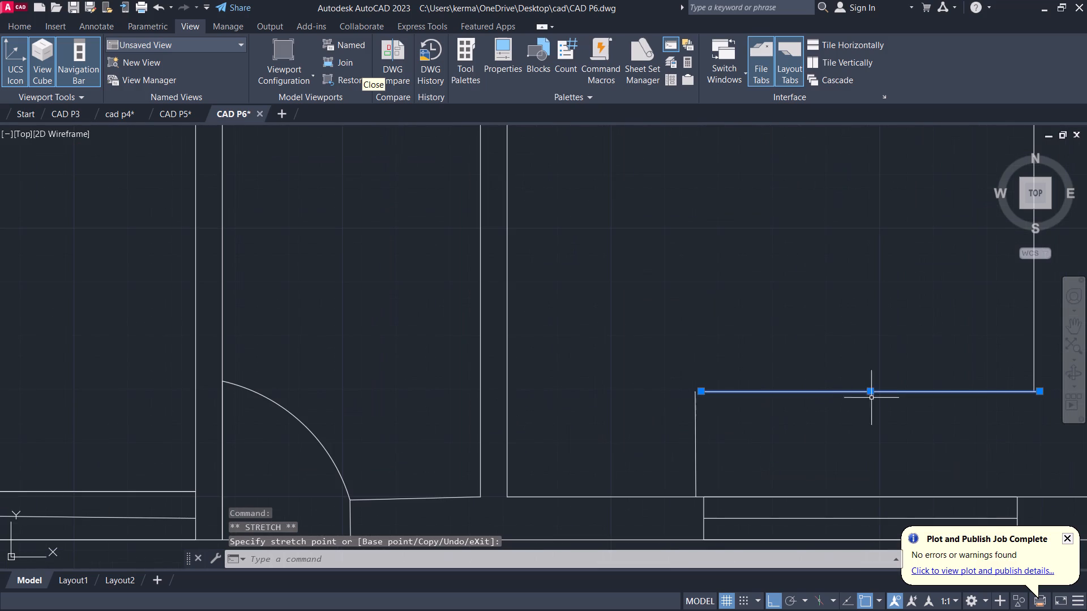
left_click(869, 391)
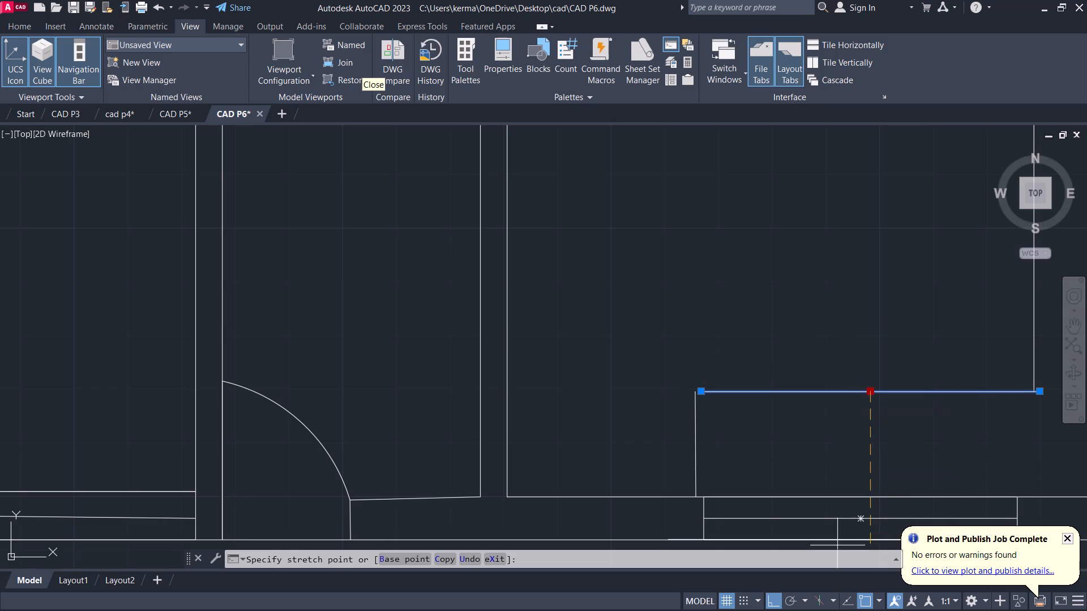
left_click(776, 596)
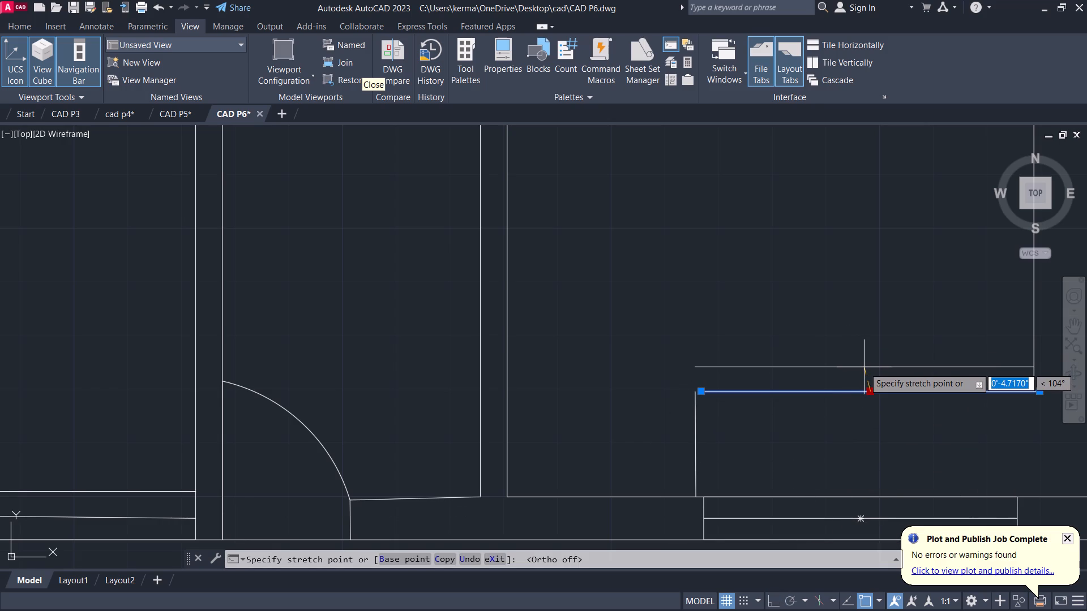
left_click(864, 367)
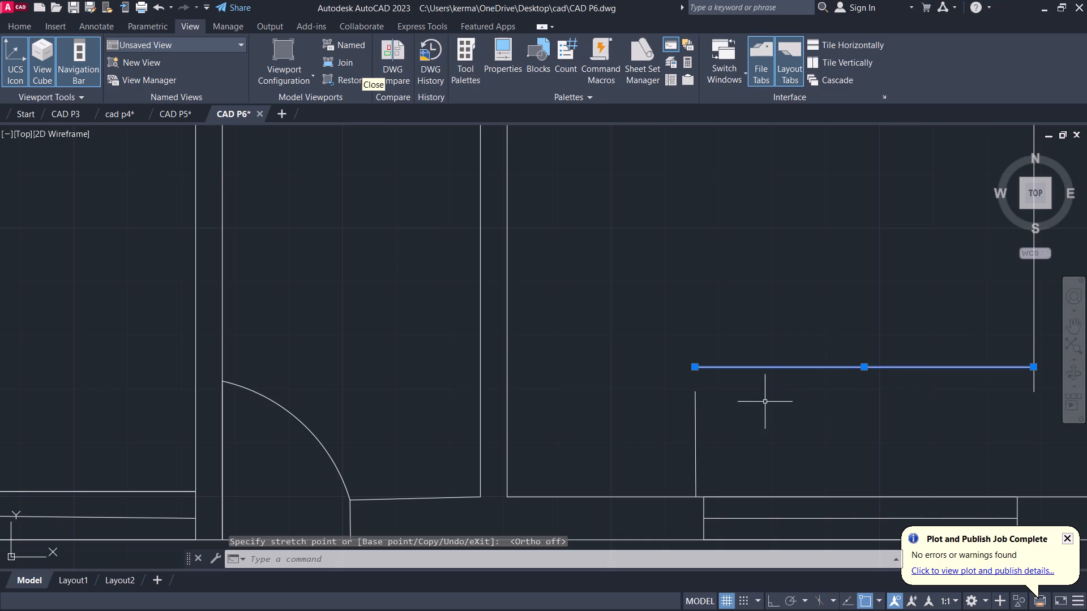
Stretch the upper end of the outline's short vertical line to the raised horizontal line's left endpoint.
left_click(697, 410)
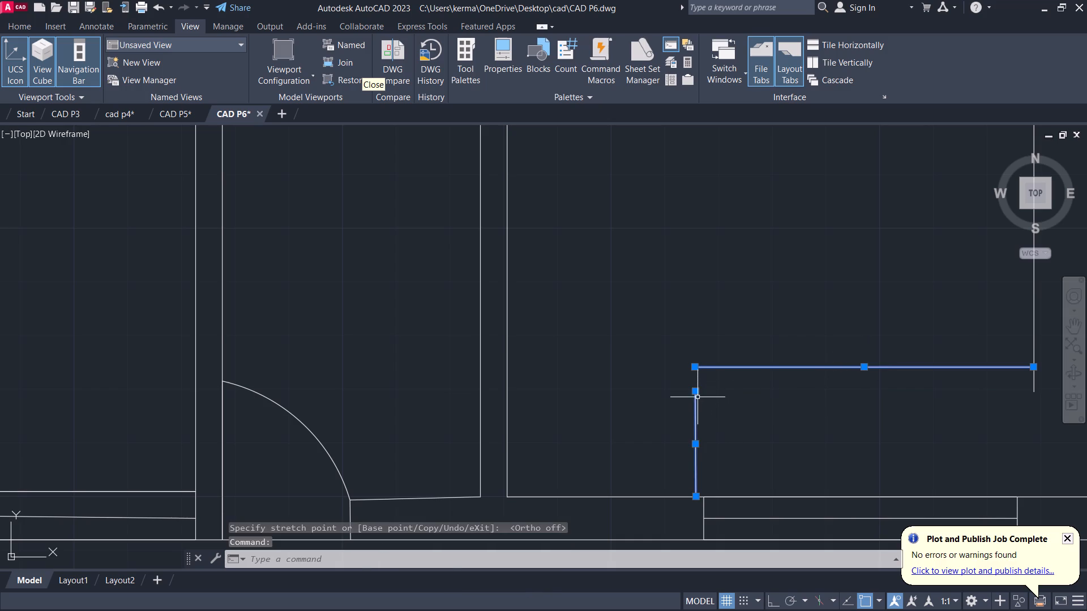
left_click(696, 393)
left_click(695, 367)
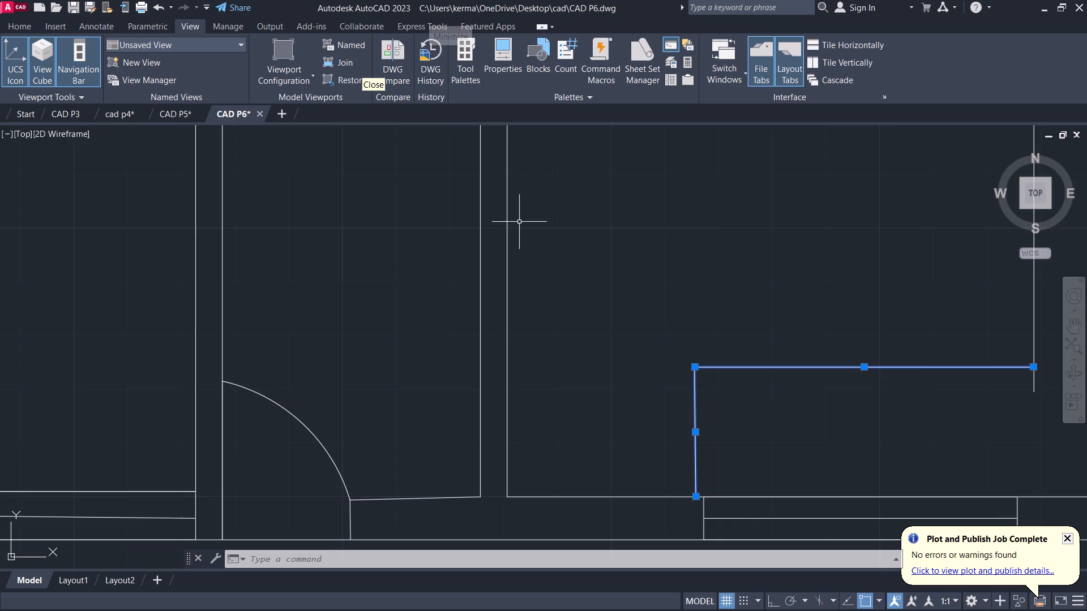
Turn Ortho on and move the outline's long horizontal line straight down by about 2 inches.
scroll(668, 250, "down", 2)
scroll(753, 230, "down", 1)
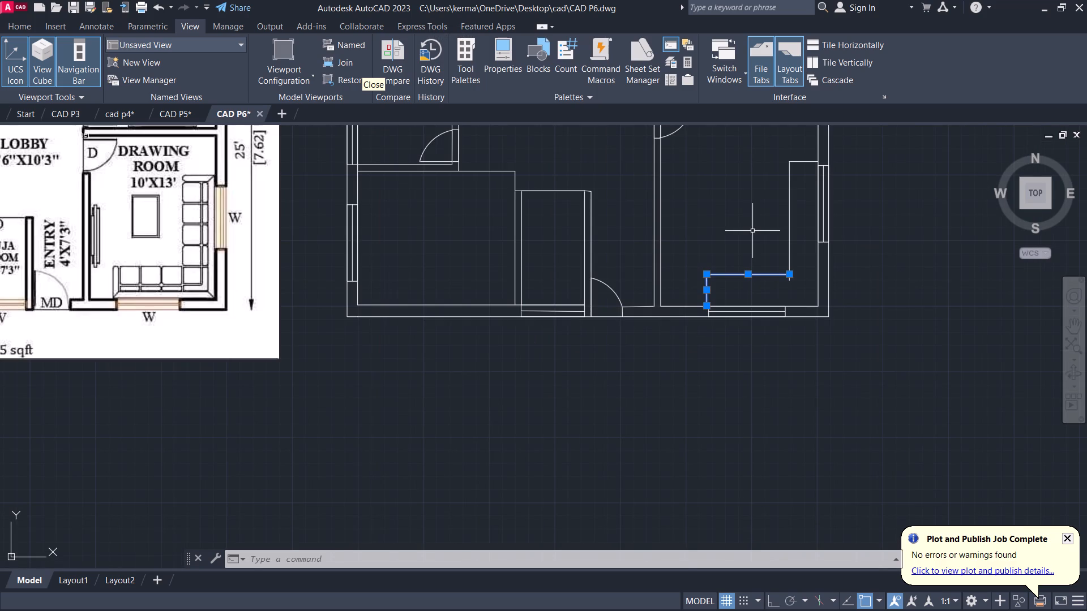
middle_click_drag(748, 255, 701, 550)
middle_click_drag(711, 502, 721, 345)
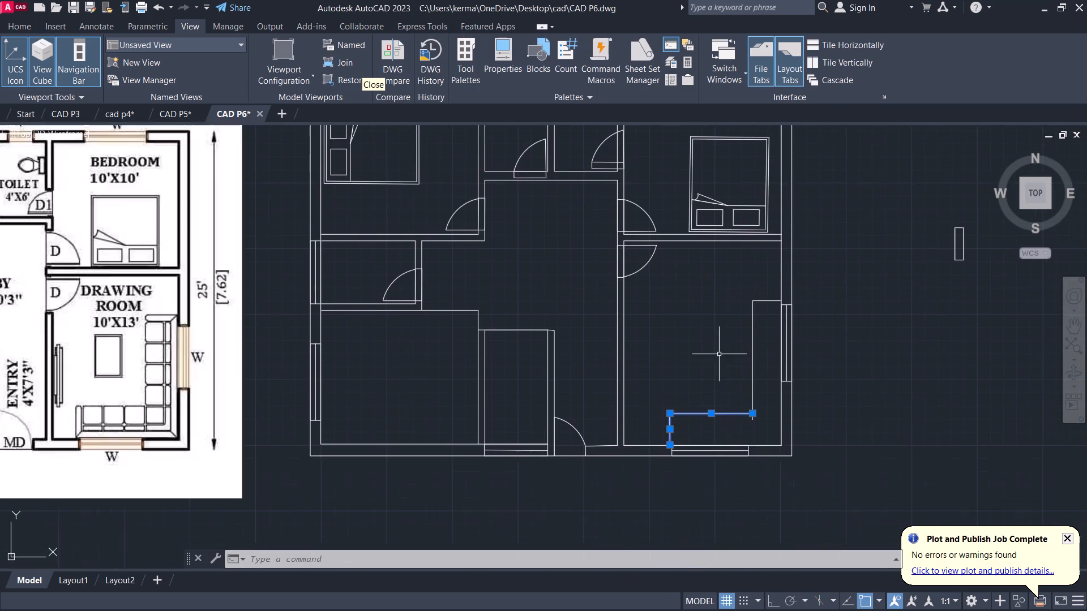
scroll(722, 394, "up", 2)
scroll(722, 451, "up", 1)
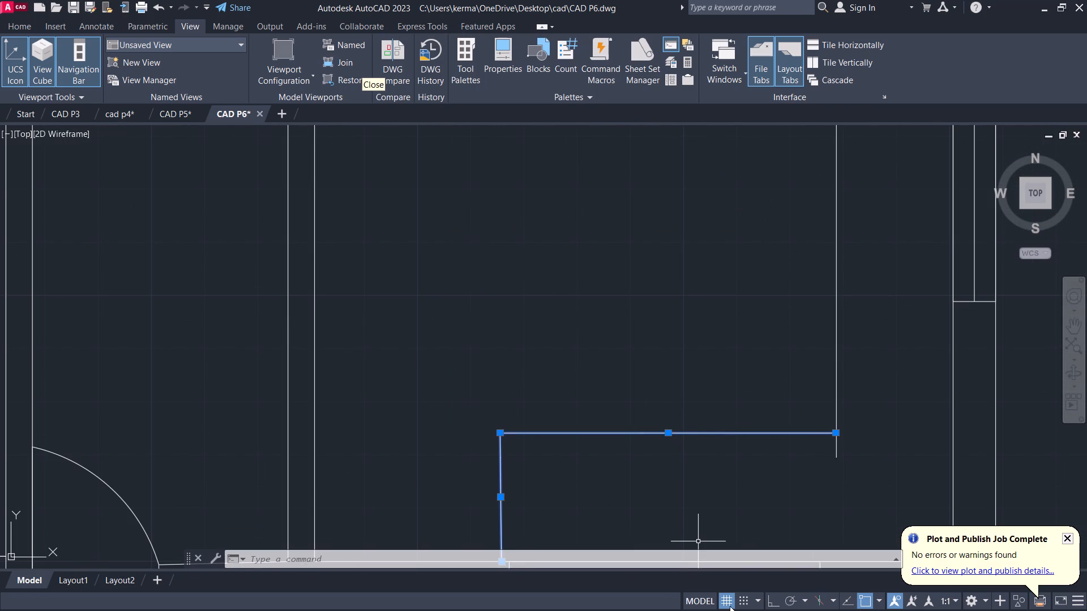
left_click(771, 601)
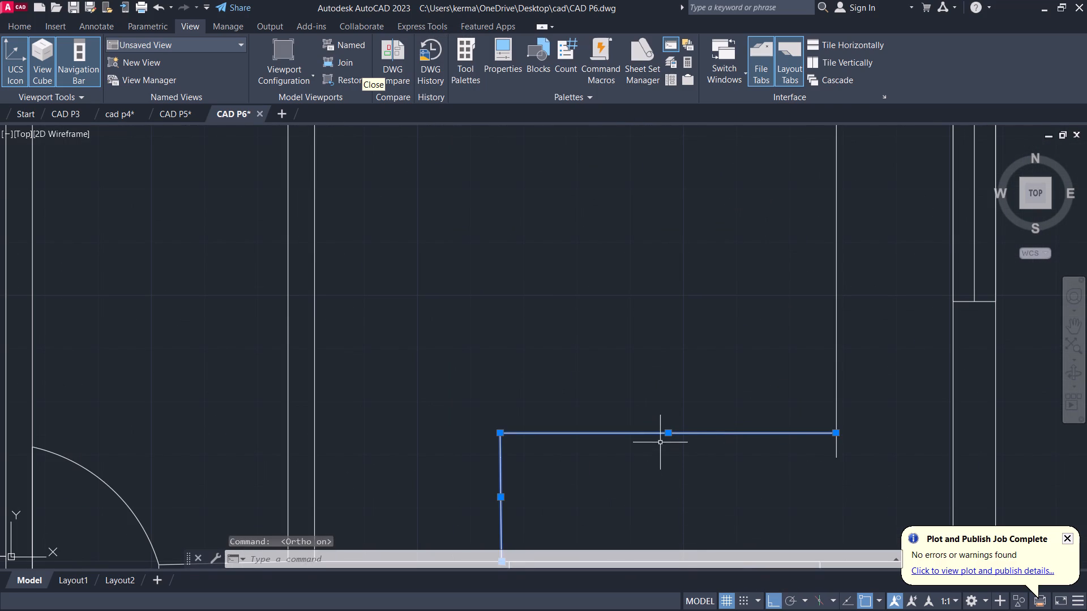
left_click(669, 434)
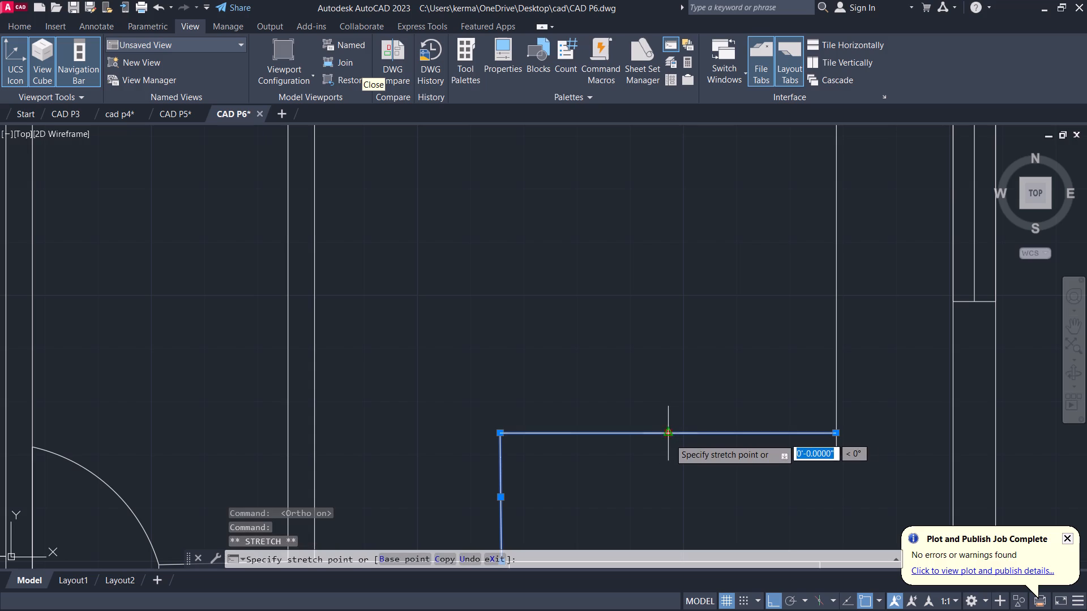
left_click(669, 445)
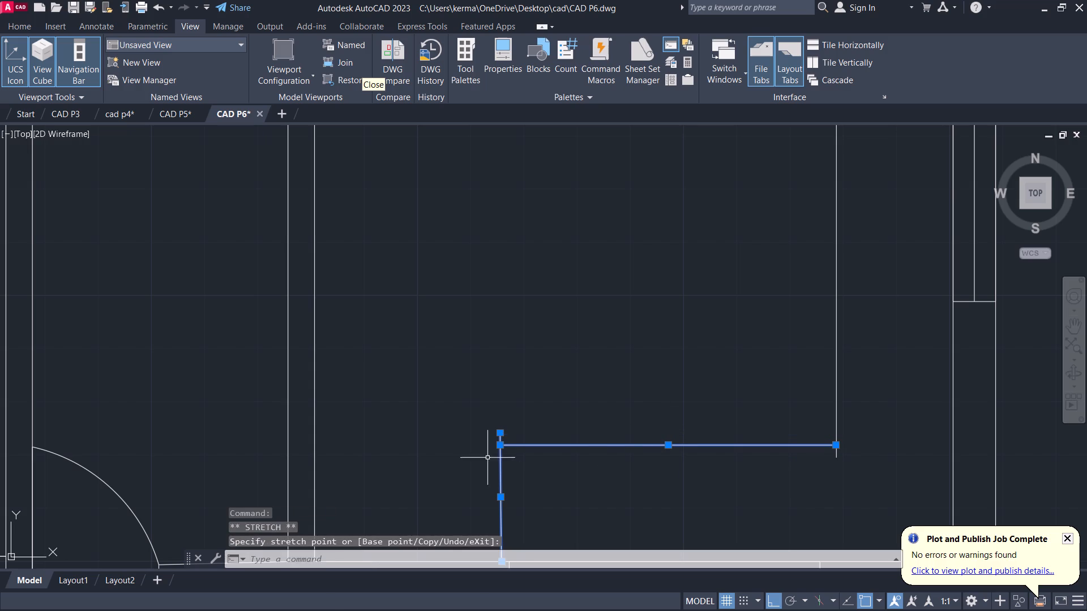
Shorten the short vertical line's upper end and the long vertical line's lower end to the horizontal line's endpoints.
left_click(500, 437)
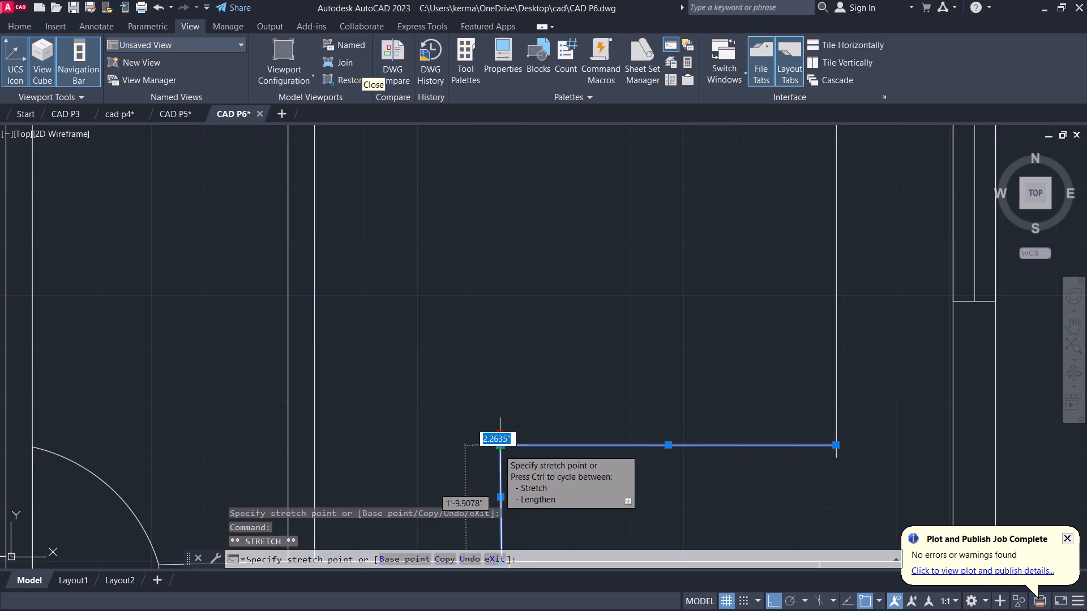
left_click(498, 449)
left_click(834, 457)
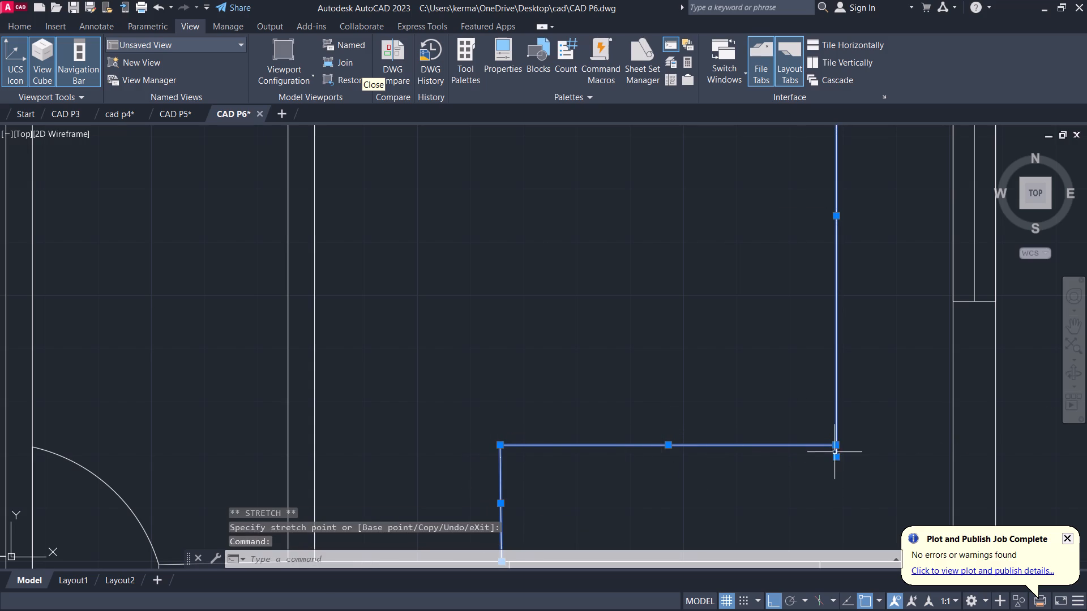
left_click(834, 456)
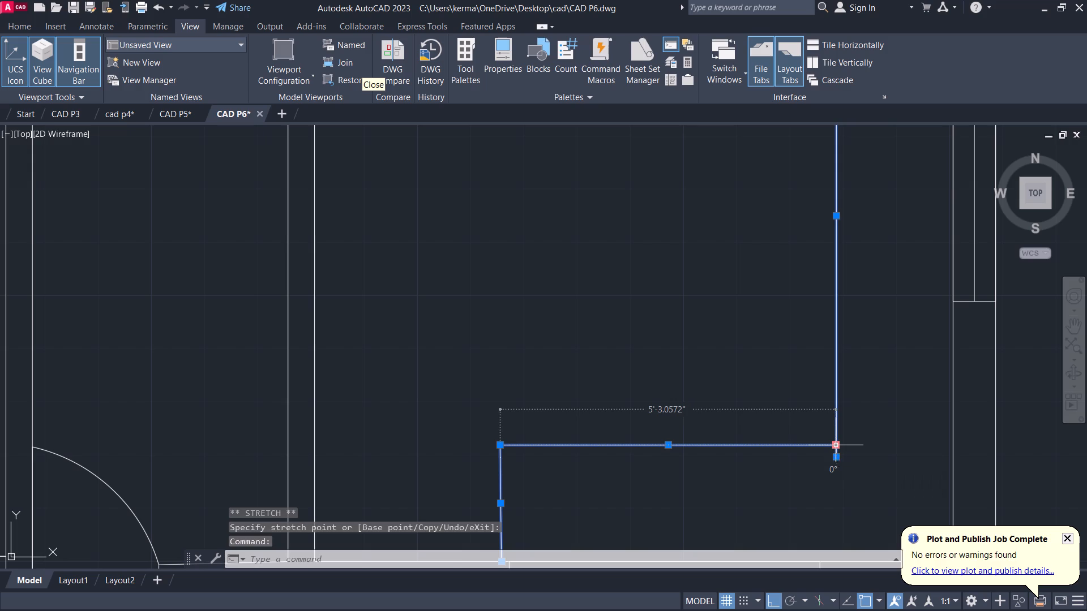
left_click(834, 447)
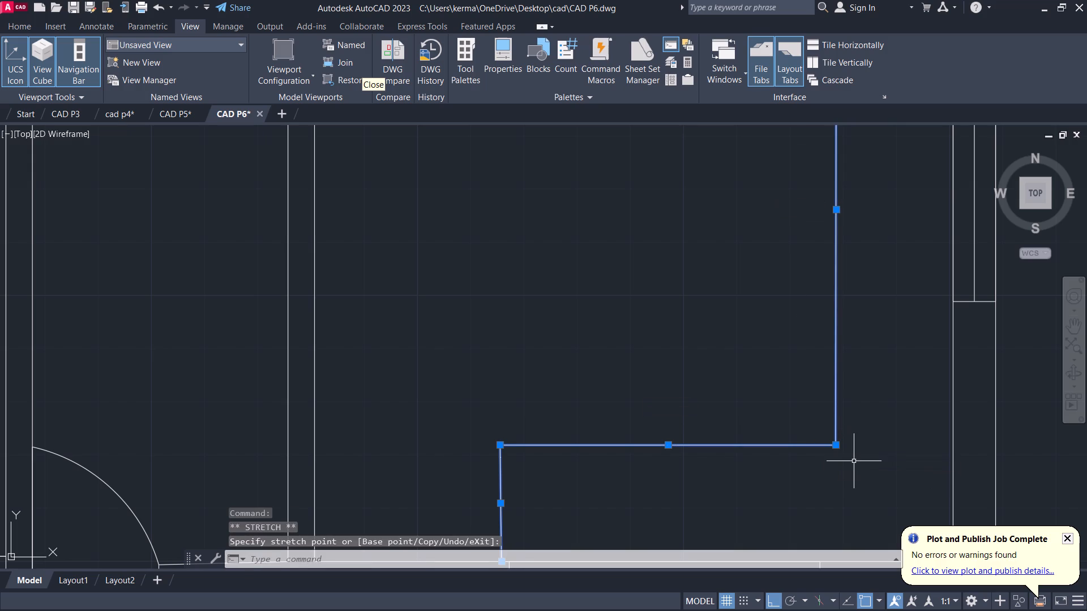
key("Escape")
Offset the sofa's short top edge downward four times in Through mode, about 1'-9" to 2' apart, dividing the vertical arm into seats.
scroll(846, 458, "down", 2)
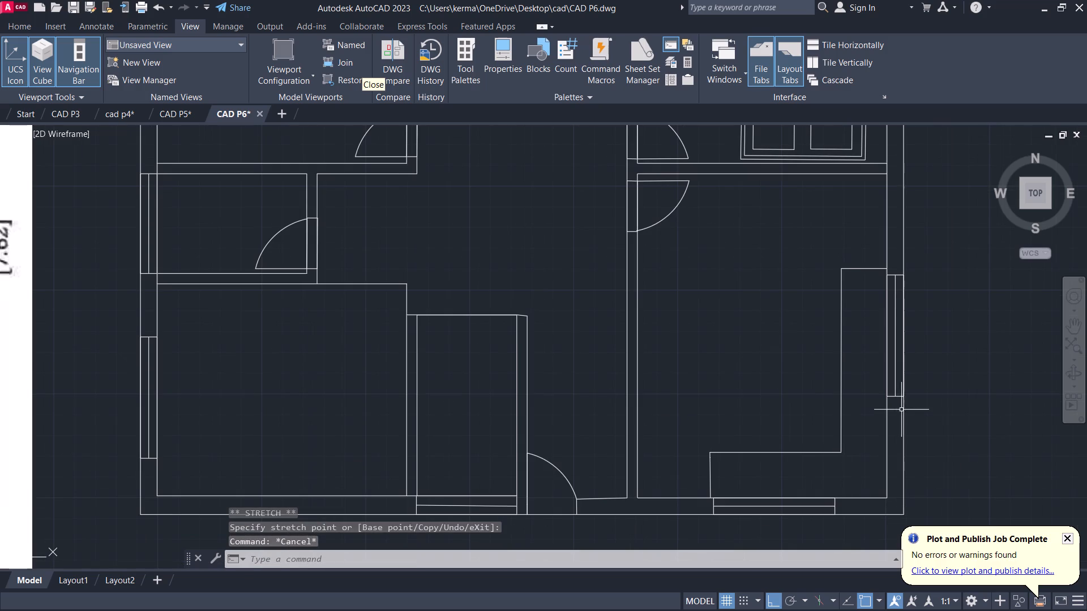
key("o")
key("Return")
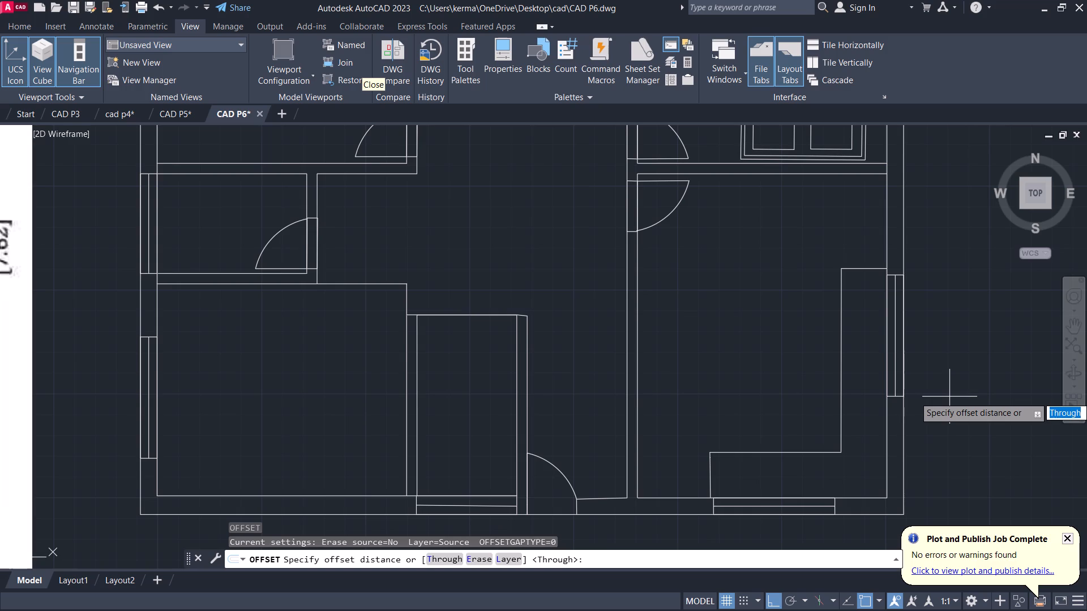
key("Return")
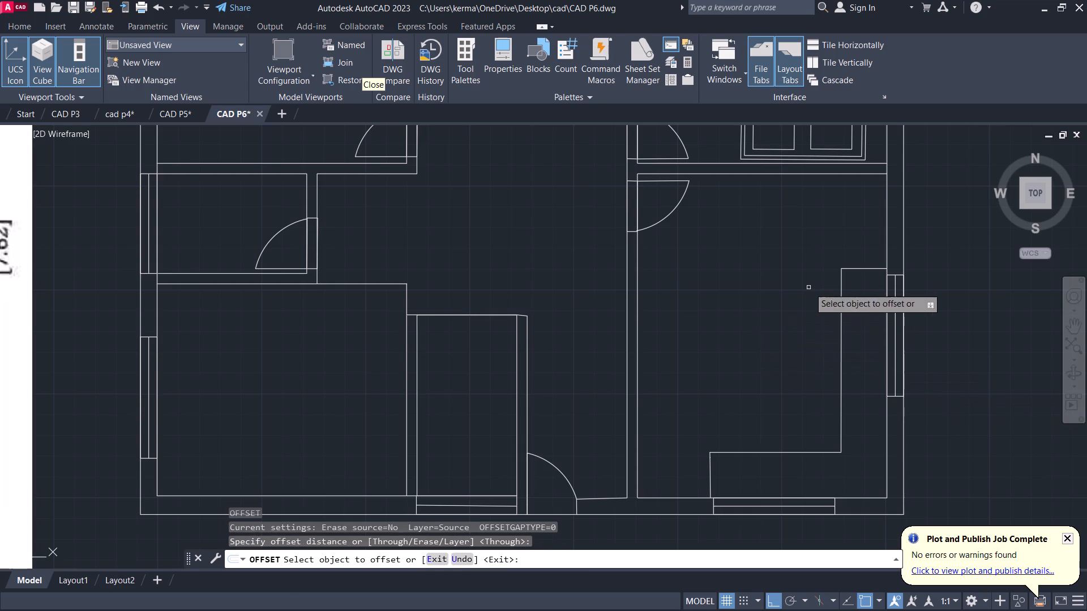
scroll(870, 268, "down", 1)
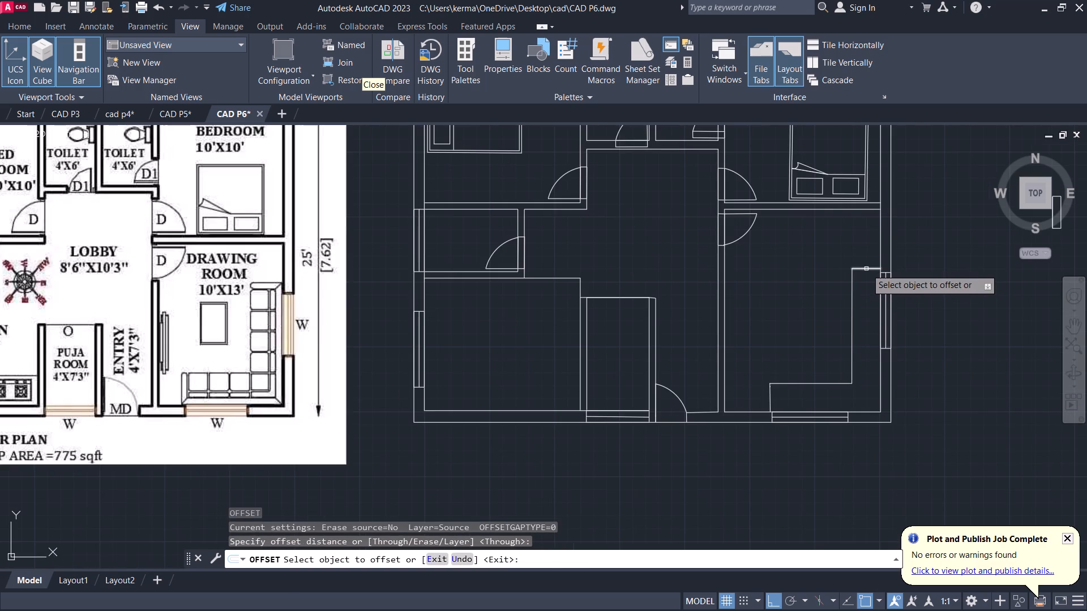
left_click(866, 269)
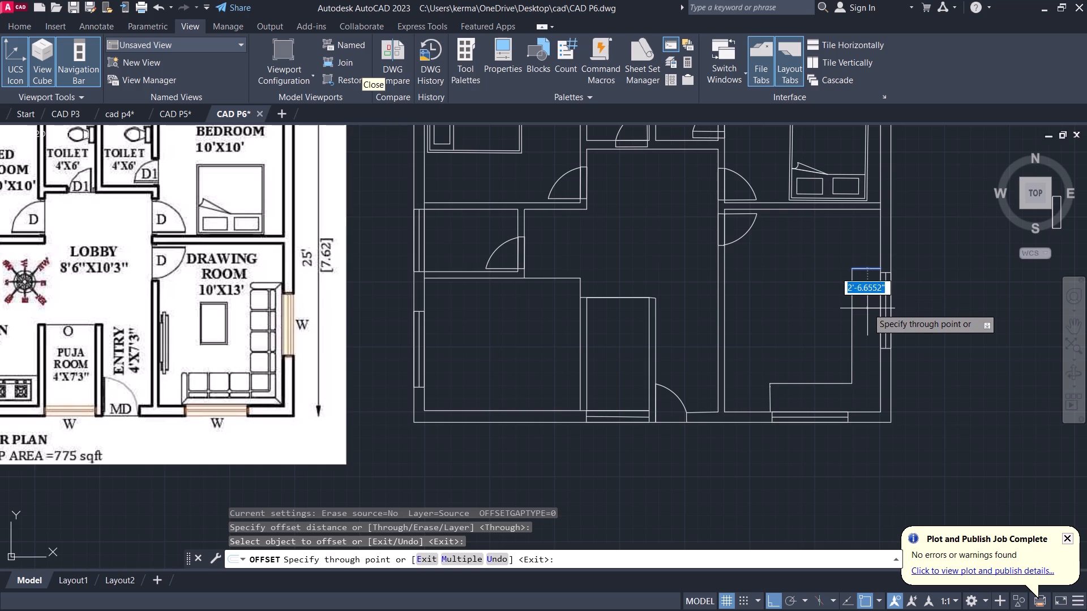
left_click(867, 299)
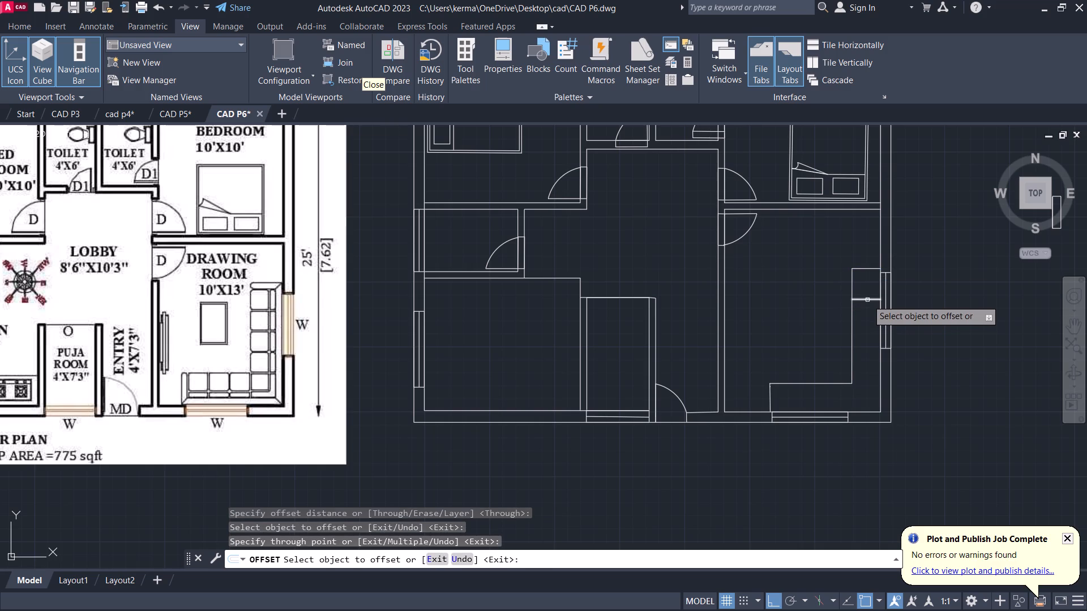
left_click(867, 299)
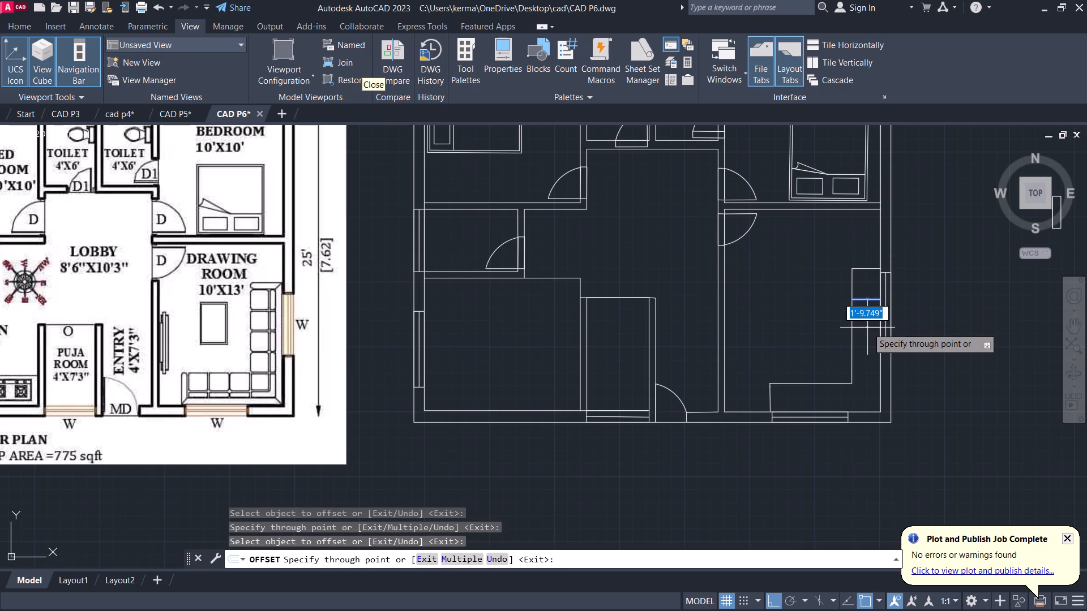
left_click(867, 328)
left_click(867, 328)
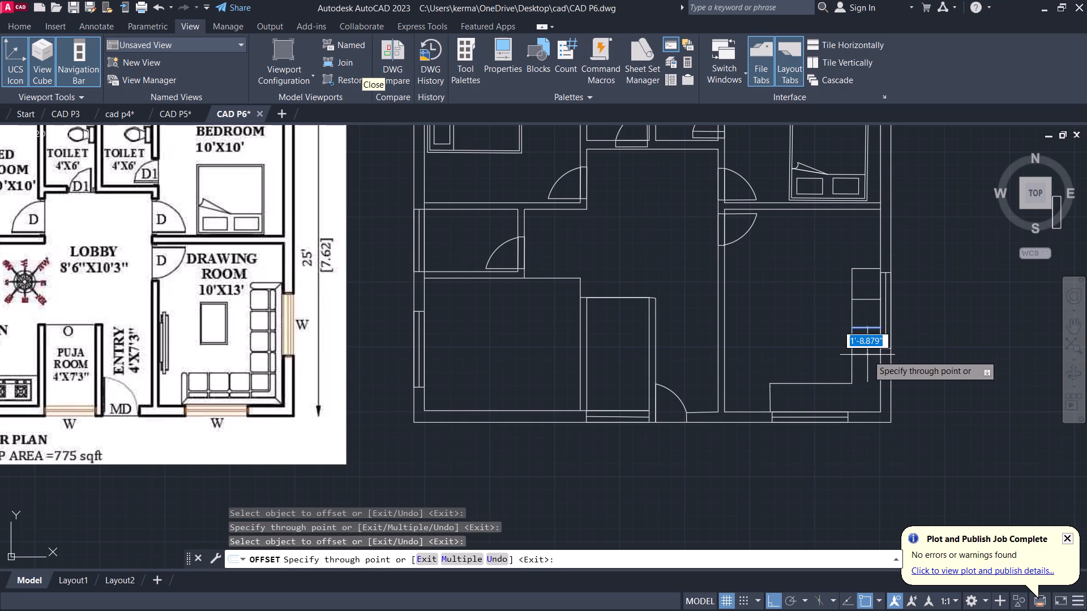
left_click(867, 355)
left_click(867, 355)
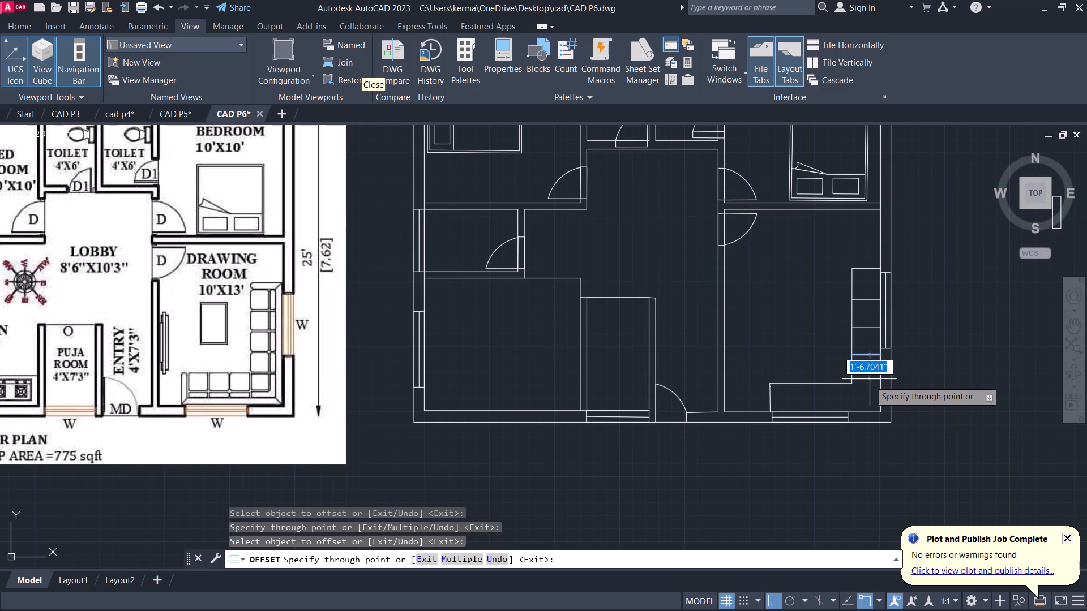
left_click(870, 384)
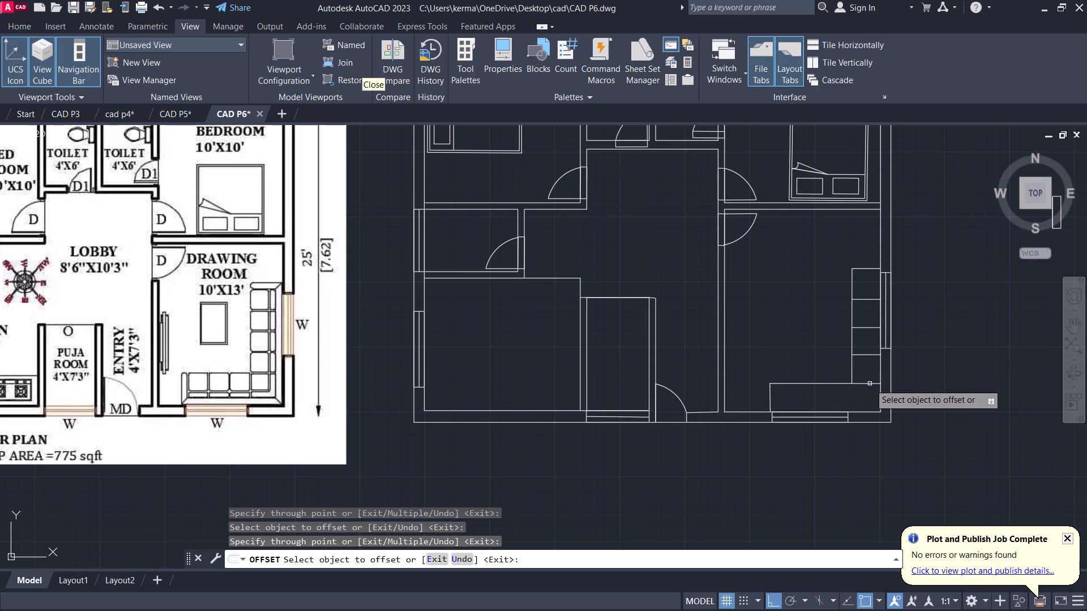
Offset the horizontal arm's left end line rightward three times, by about 1'-9", 1'-8" and 1'-10", to divide it into seats.
left_click(772, 398)
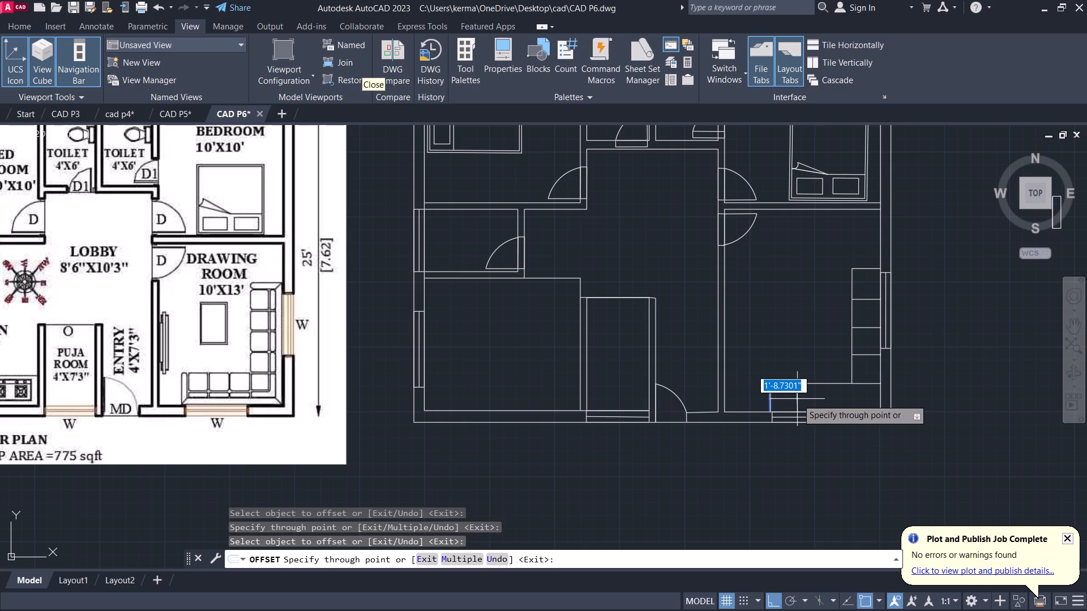
left_click(797, 399)
left_click(797, 399)
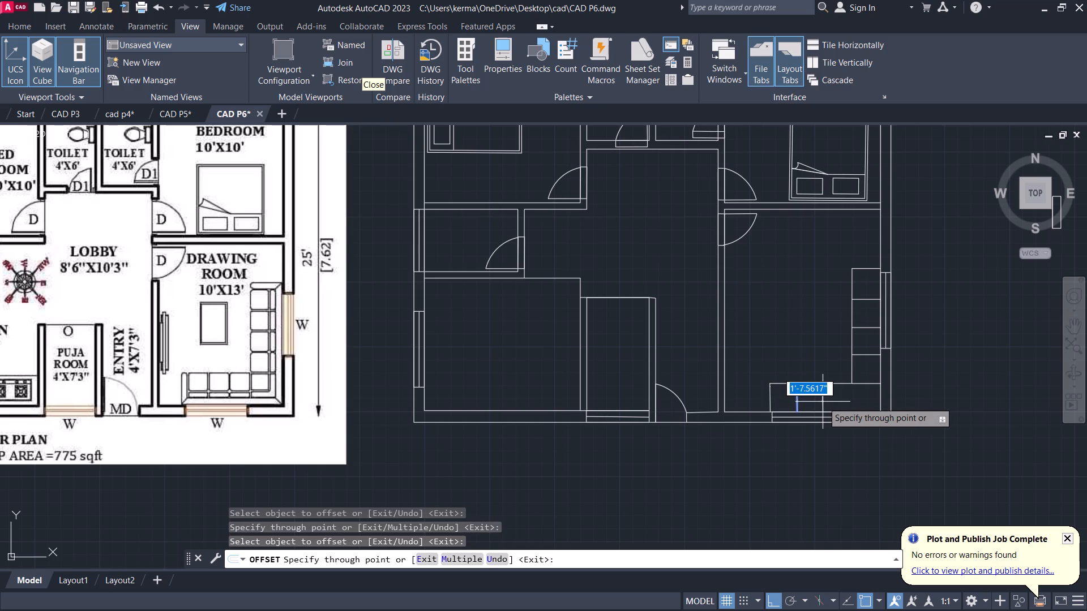
left_click(823, 402)
left_click(823, 402)
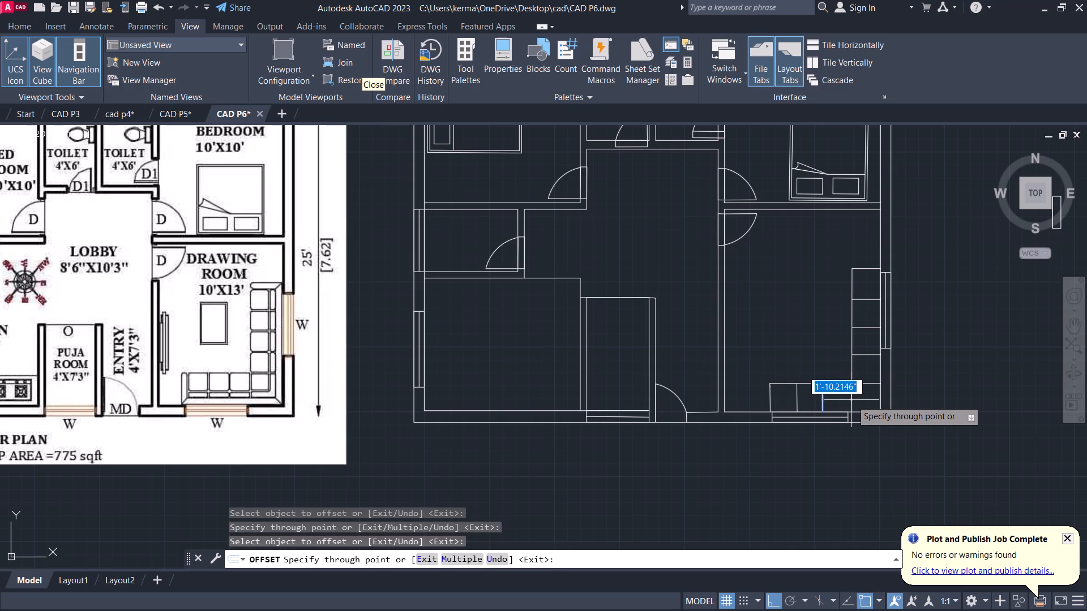
left_click(851, 400)
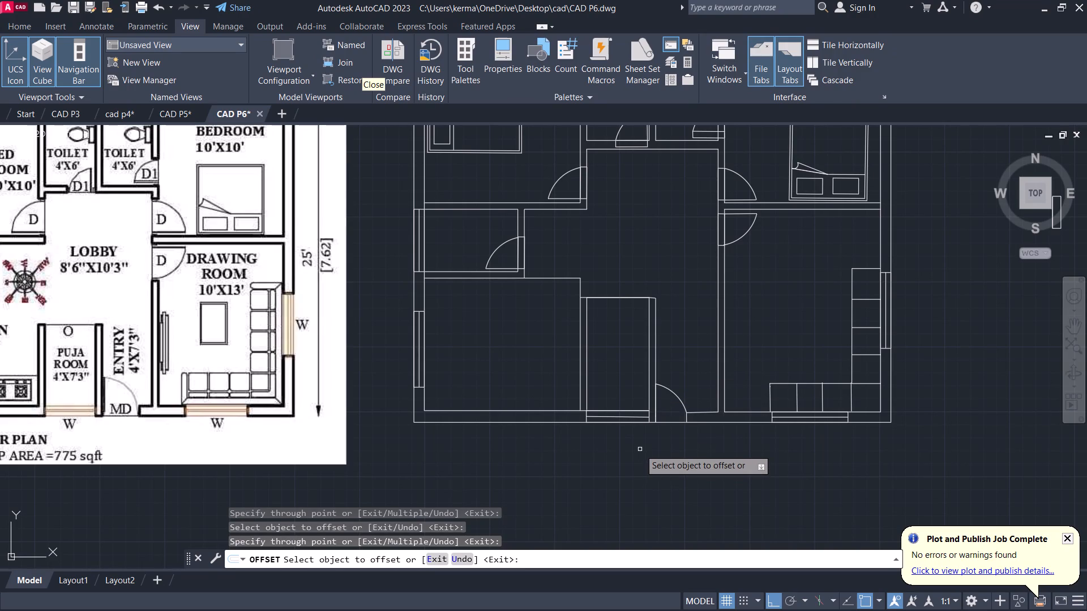
key("l")
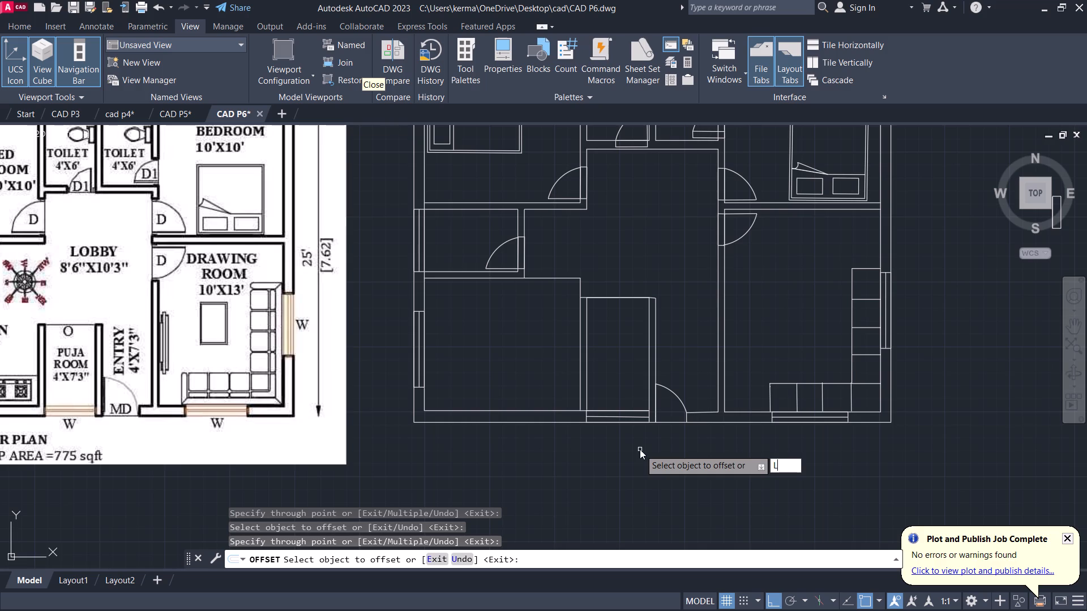
key("Return")
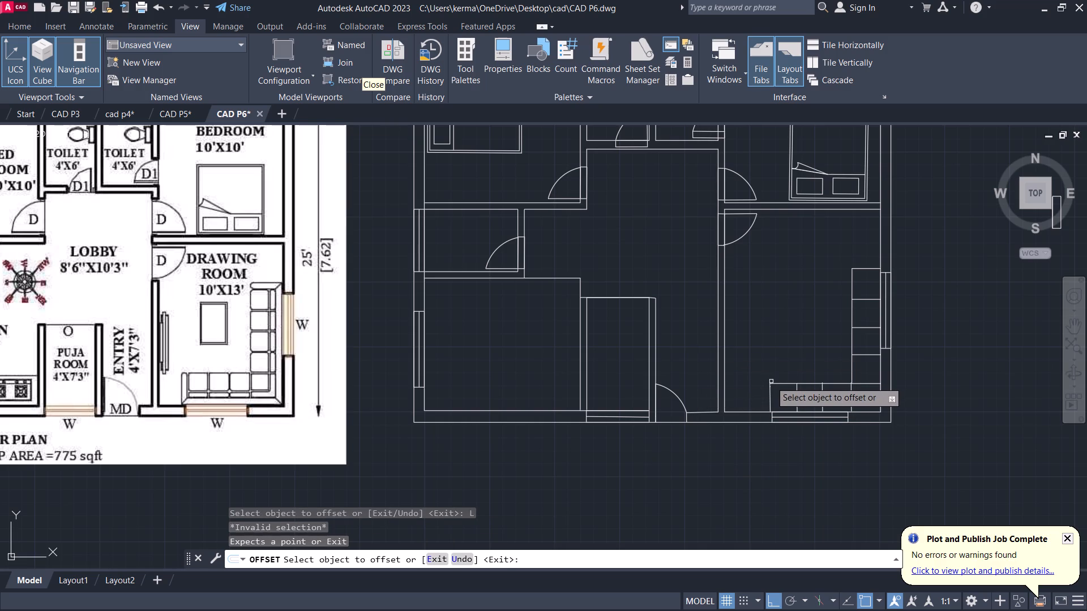
key("Escape")
key("Escape")
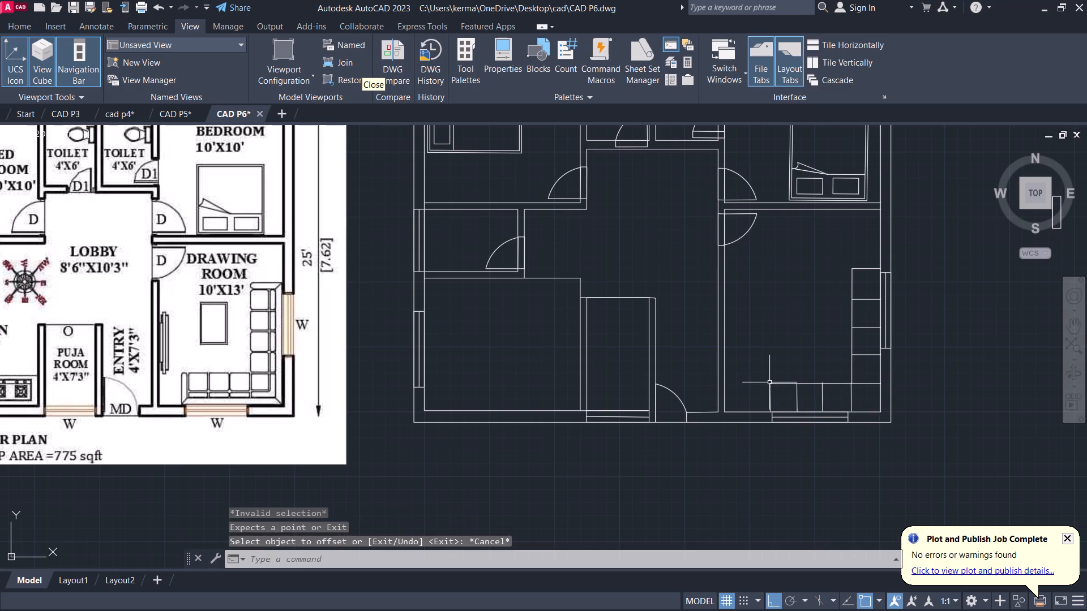
Draw the left end armrest from the horizontal arm's upper-left corner: about 1.2" left, then straight down to the wall.
key("l")
key("Return")
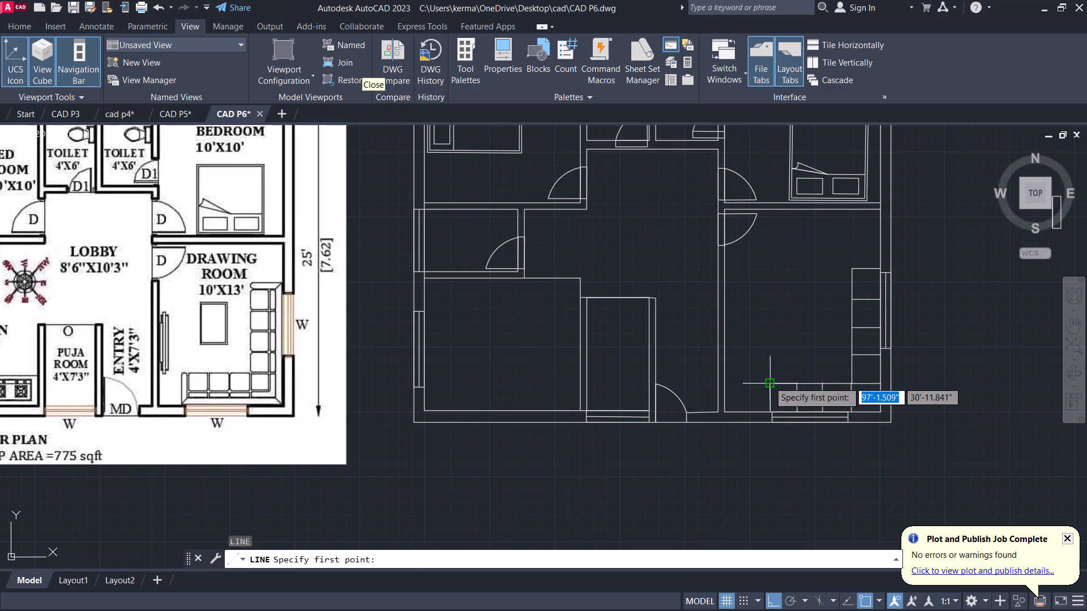
left_click(769, 381)
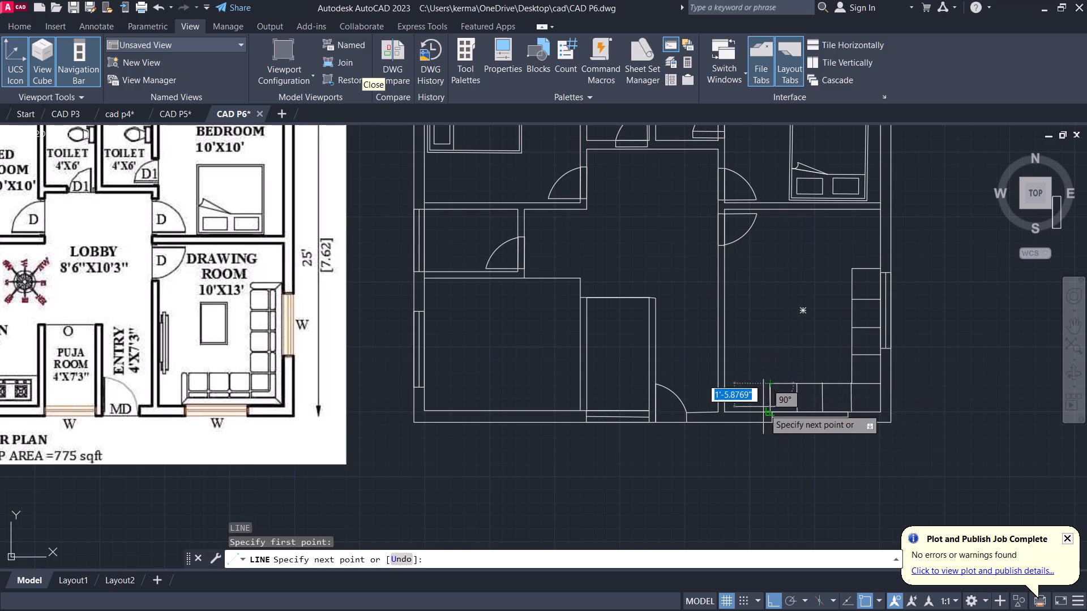
scroll(765, 414, "up", 4)
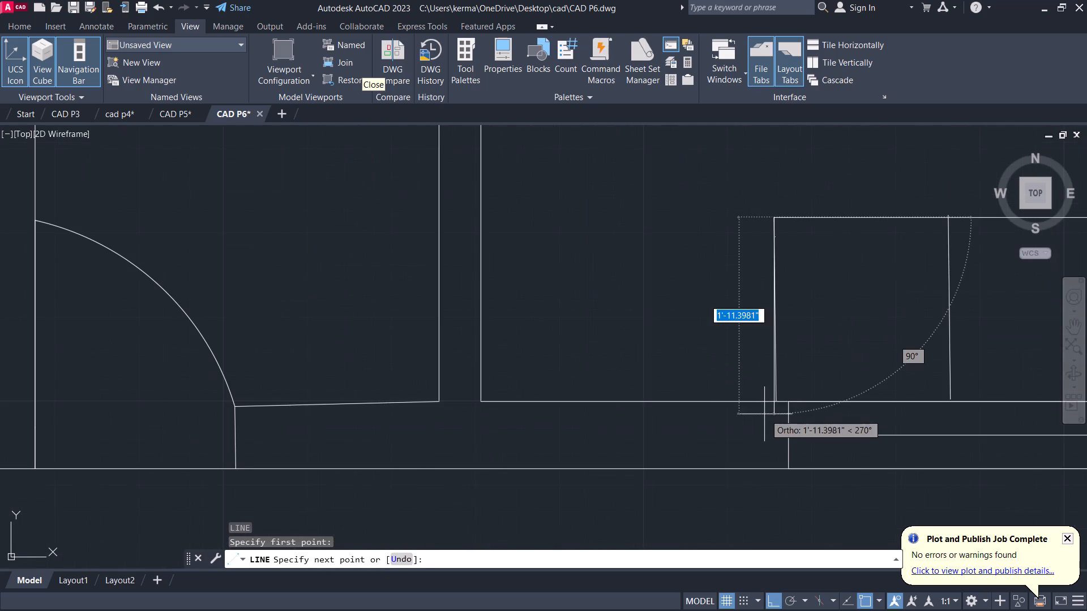
left_click(764, 217)
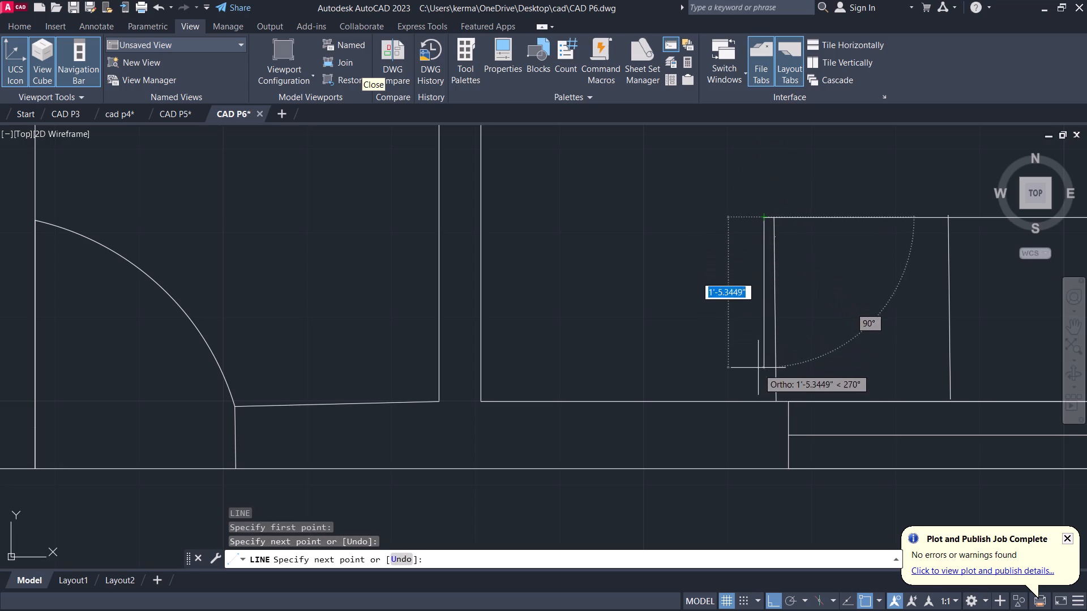
left_click(761, 405)
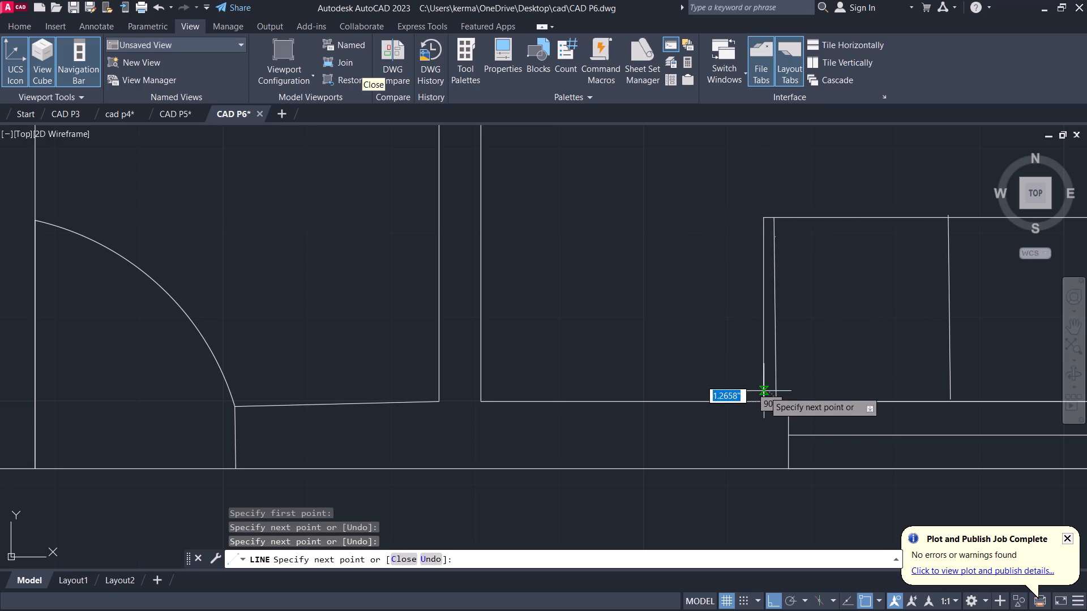
Continue the line for the backrest: up about 1.3", right about 6'-9", then up about 9'-1" to the sofa's top edge.
left_click(763, 389)
scroll(893, 363, "down", 2)
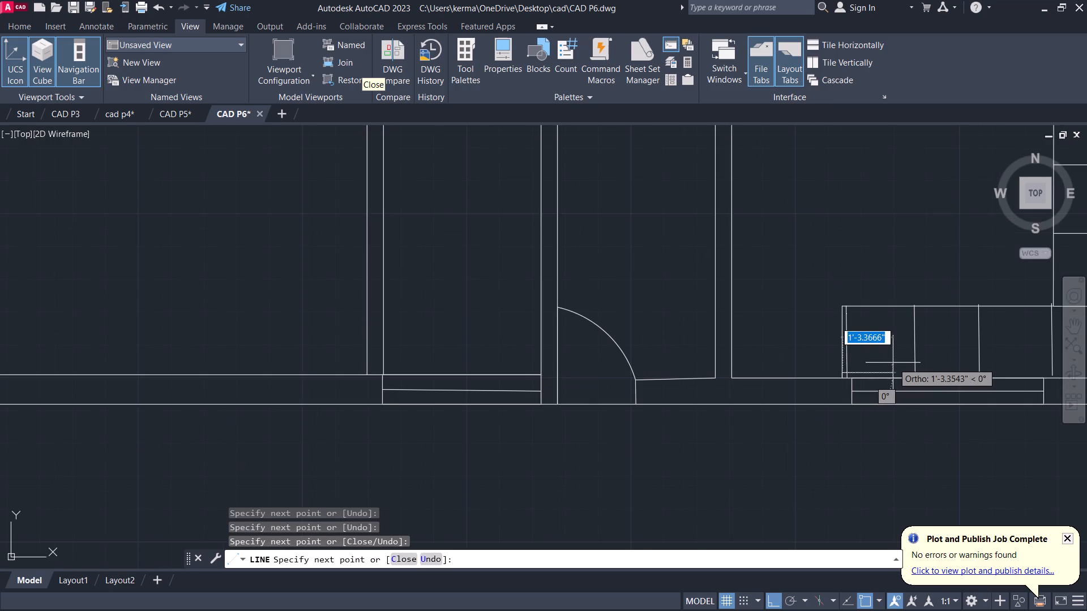
middle_click_drag(893, 363, 237, 418)
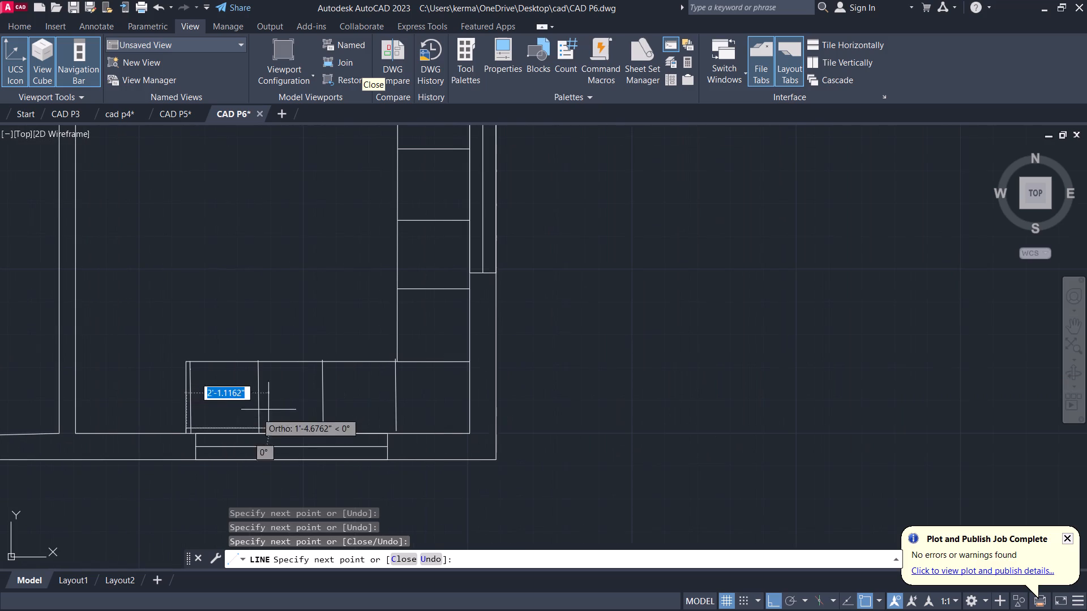
left_click(455, 422)
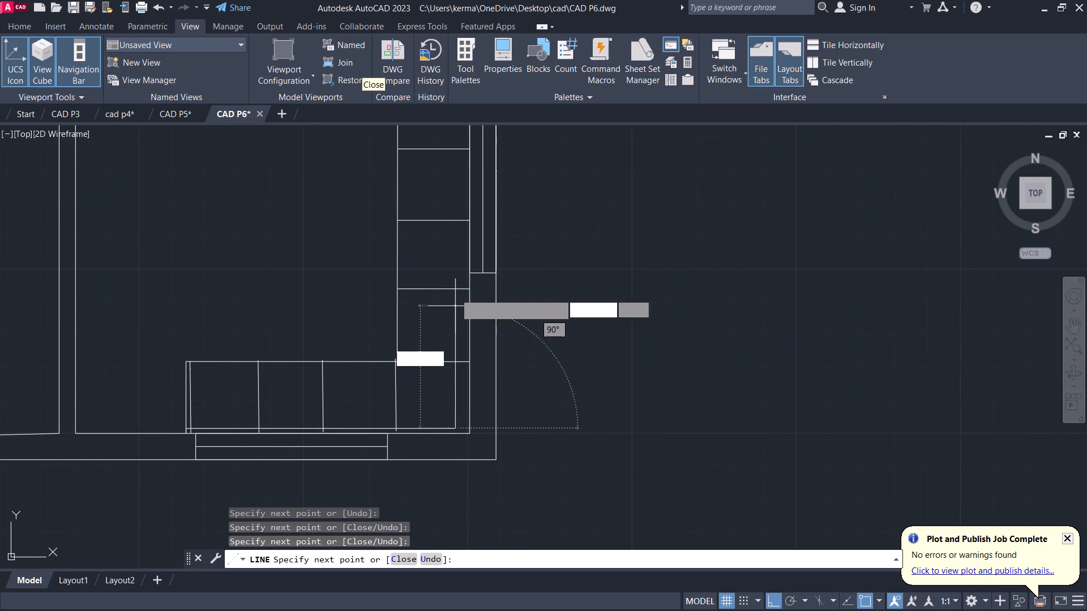
scroll(454, 240, "down", 1)
middle_click_drag(451, 243, 442, 316)
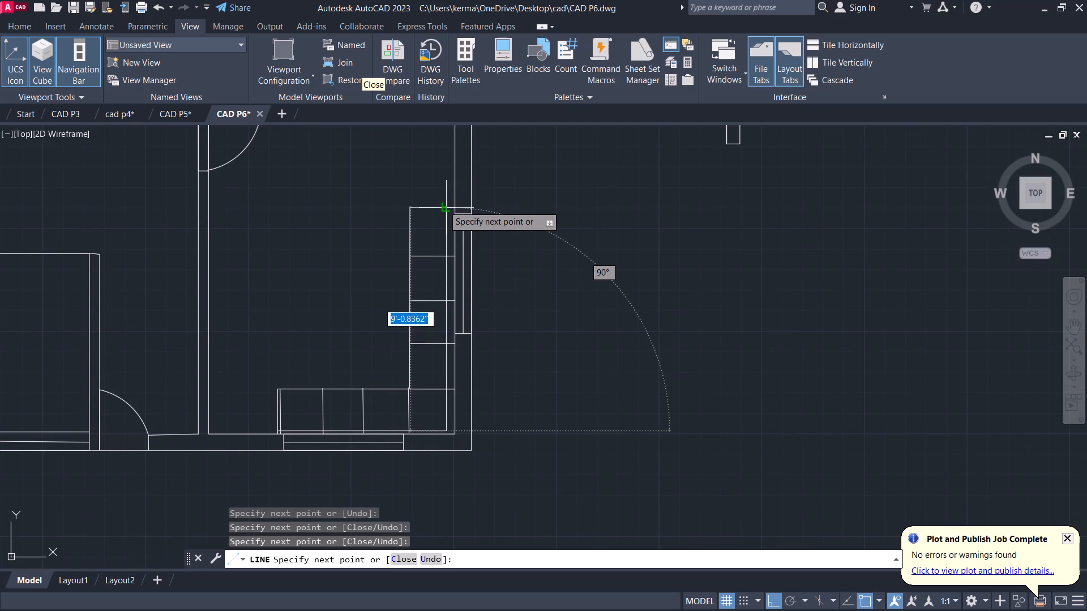
left_click(443, 205)
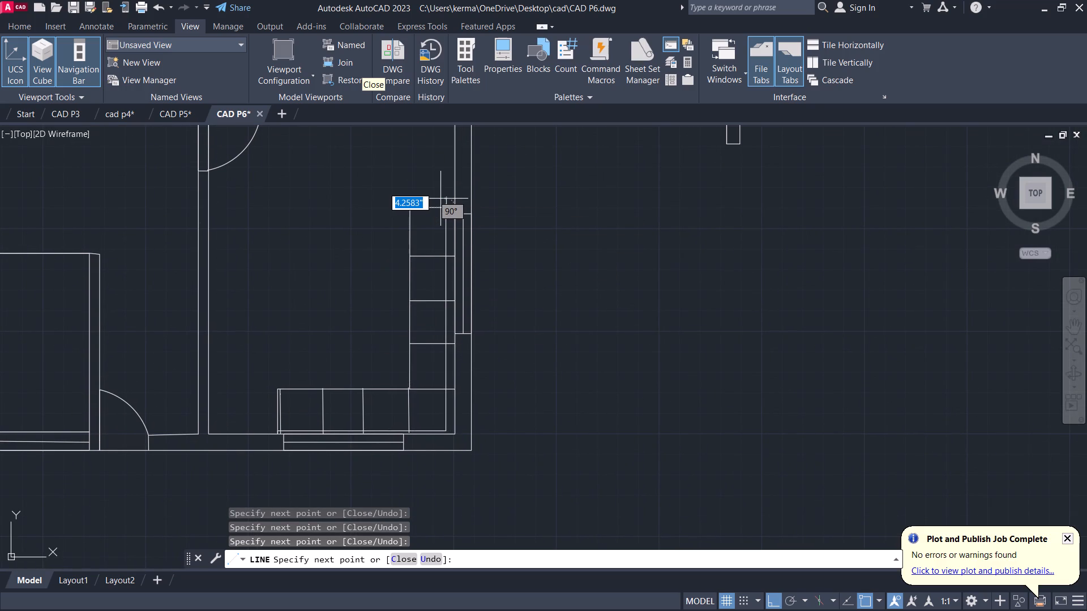
Outline the upper armrest: about 4.3" above the top edge, right to the wall, left about 1'-10", and down to the sofa's upper-left corner.
left_click(440, 199)
scroll(447, 200, "up", 1)
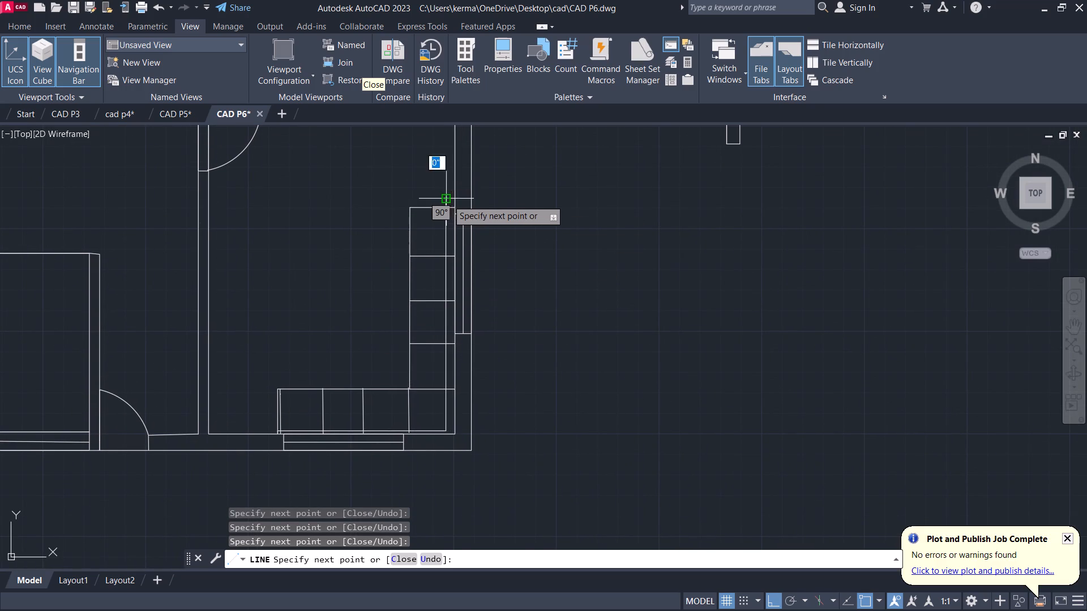
scroll(447, 200, "up", 3)
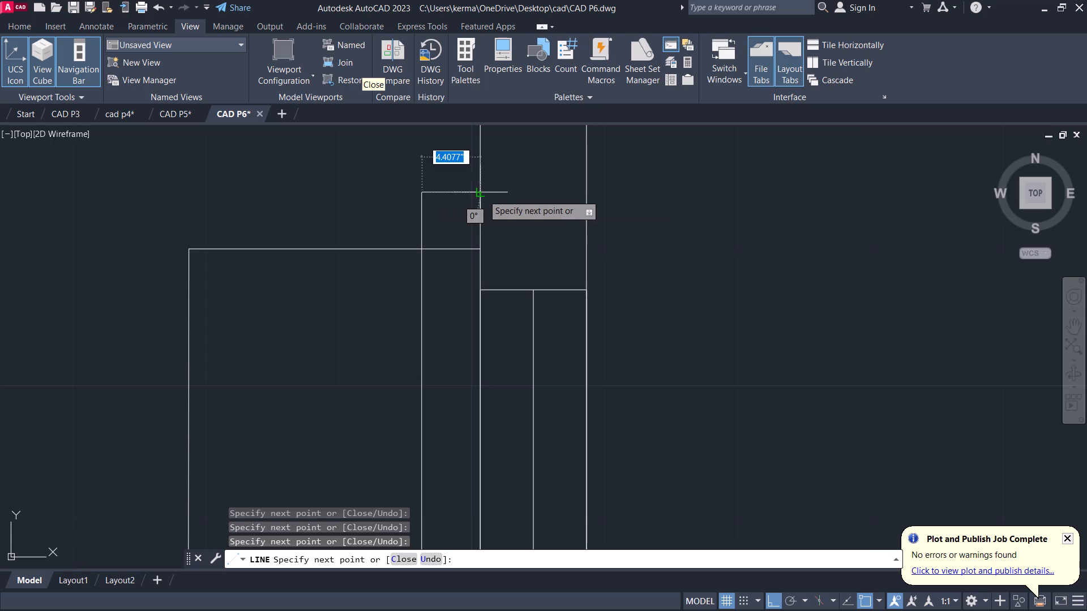
left_click(483, 195)
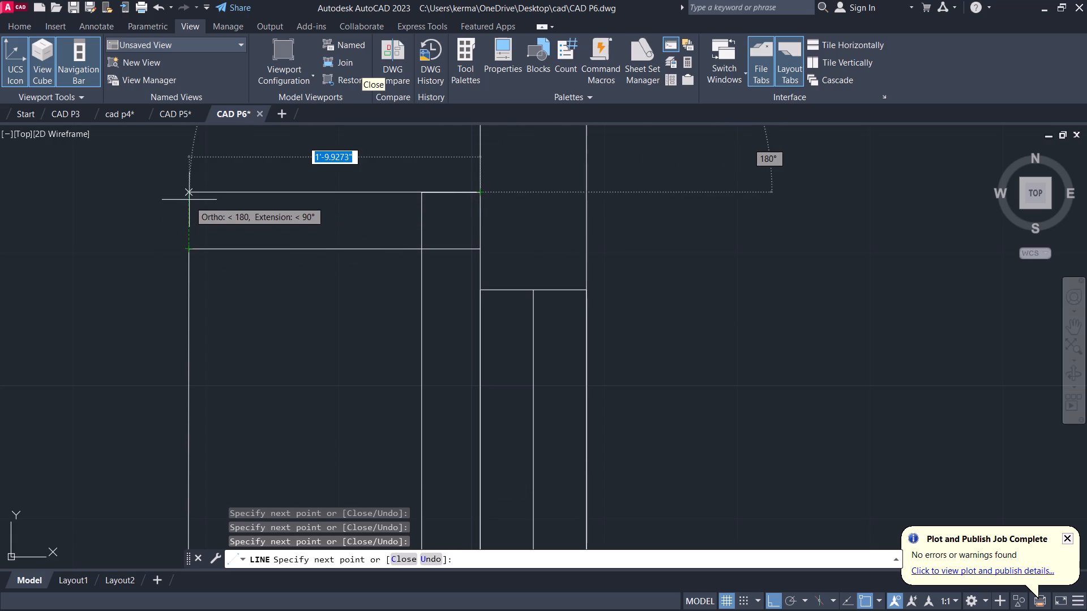
left_click(187, 188)
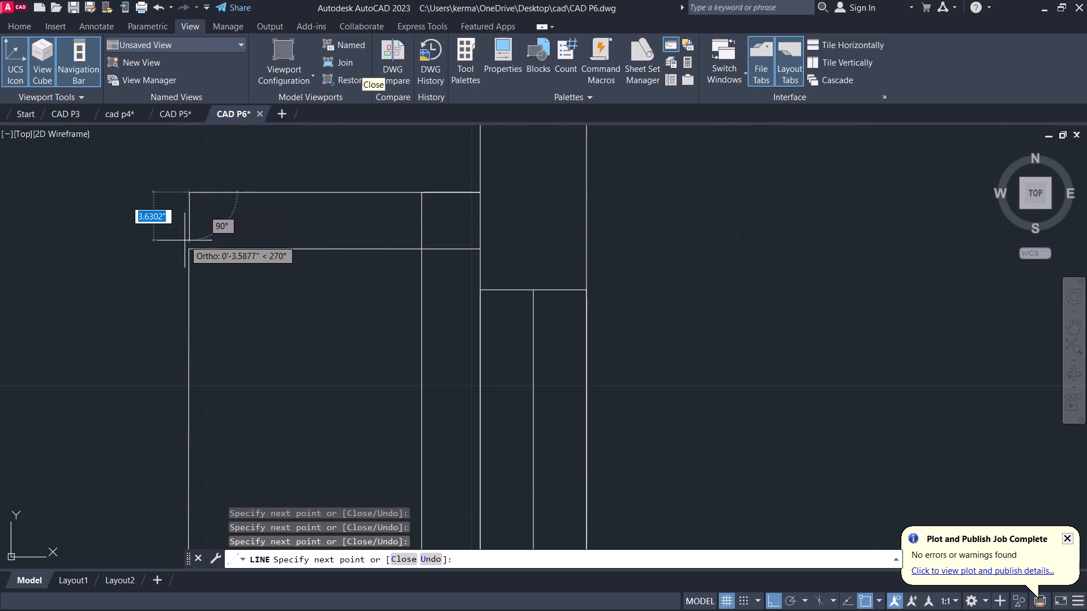
left_click(186, 247)
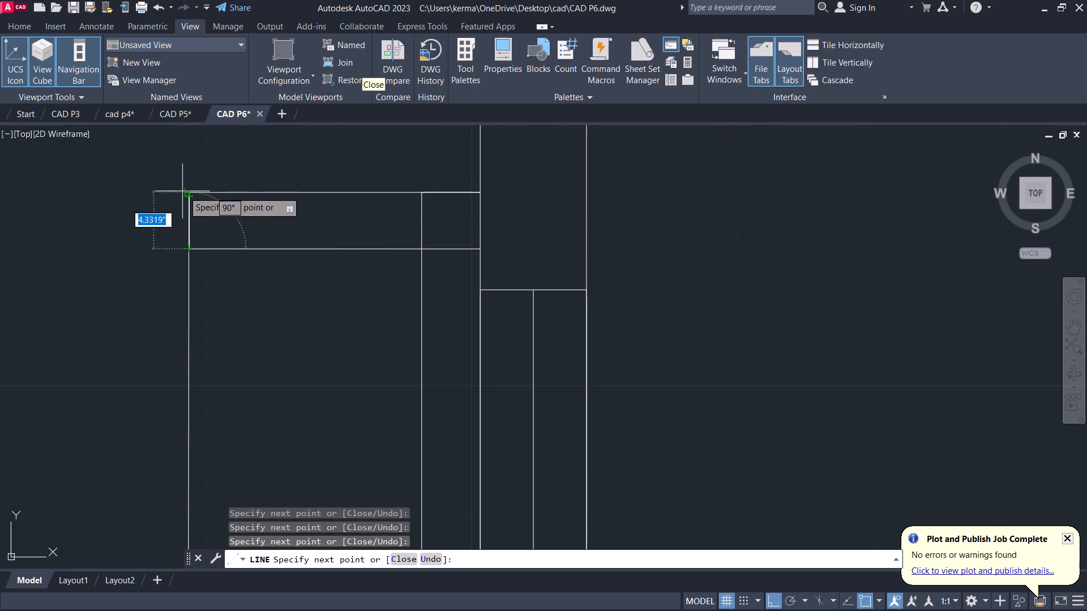
Continue the line up about 4.3", right about 1'-5", down to just above the bottom backrest line, and left about 1.6" past the sofa's end.
left_click(185, 193)
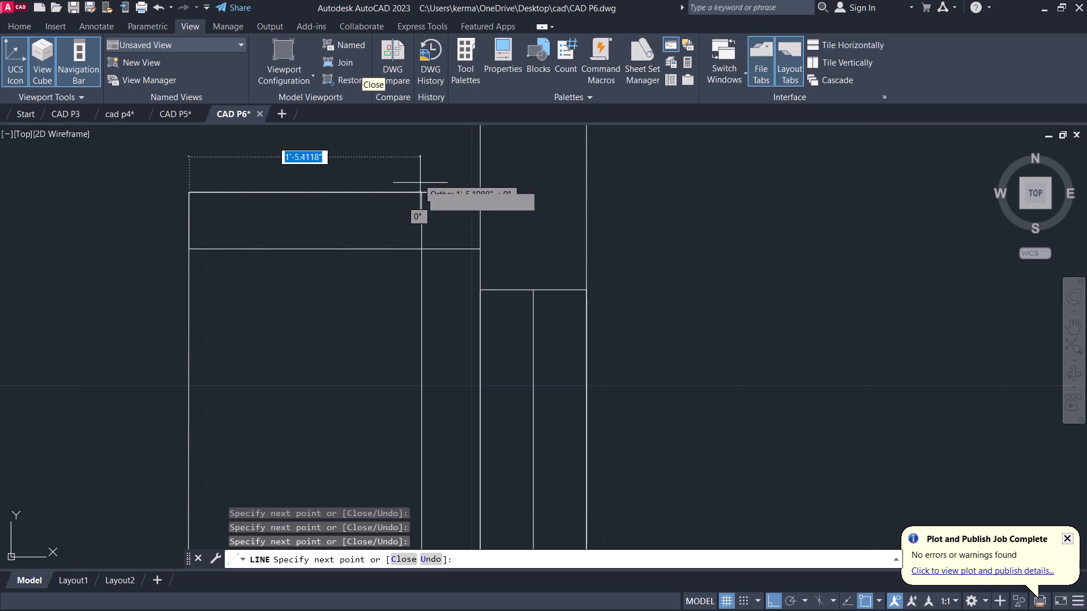
left_click(423, 192)
scroll(429, 248, "down", 2)
middle_click_drag(423, 257, 548, 40)
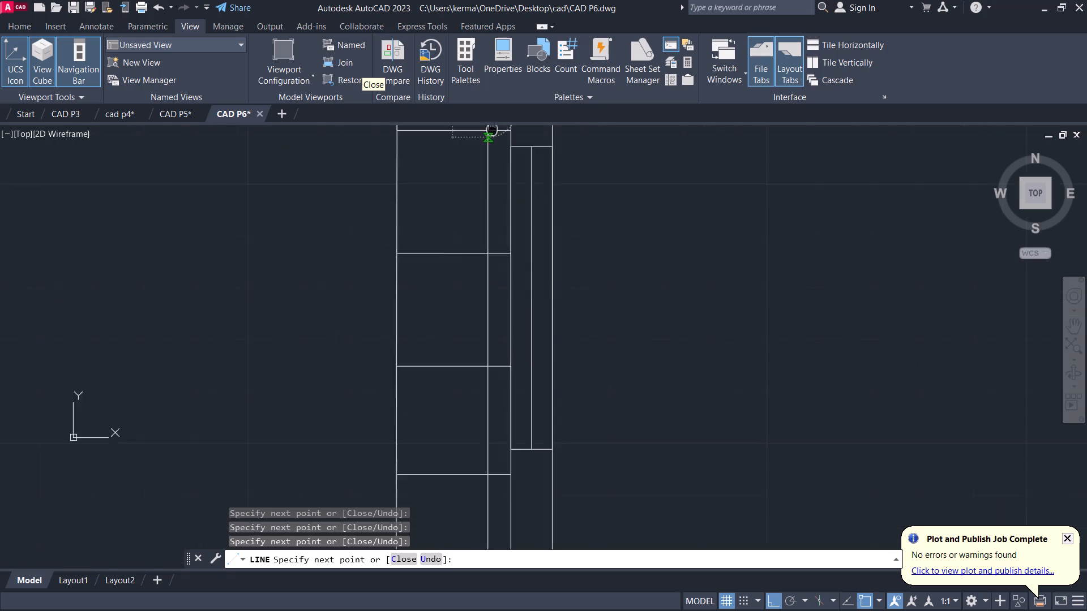
middle_click_drag(548, 40, 588, 0)
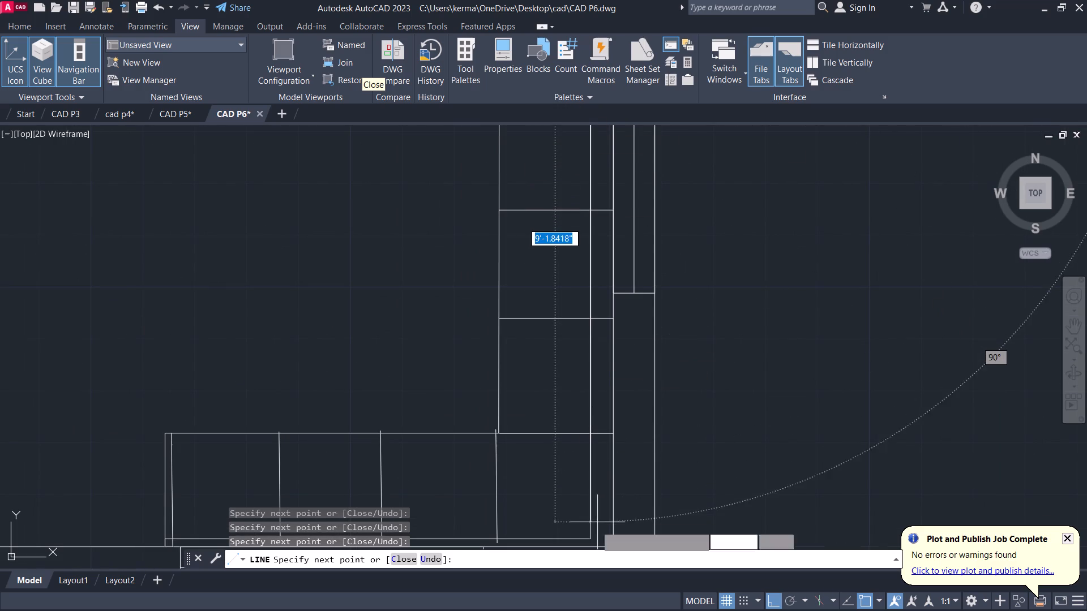
left_click(592, 532)
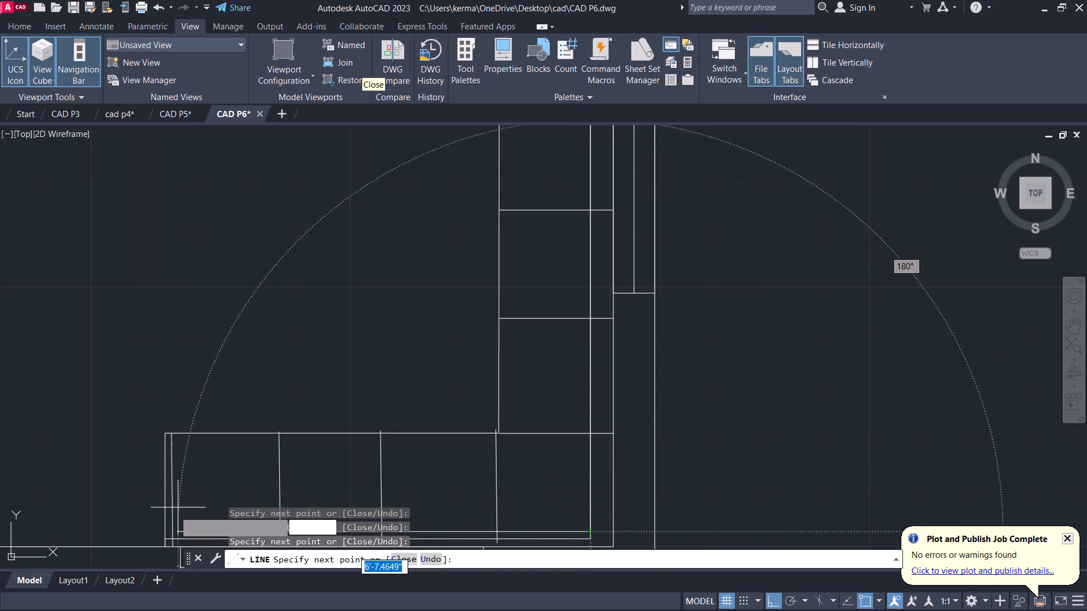
left_click(159, 530)
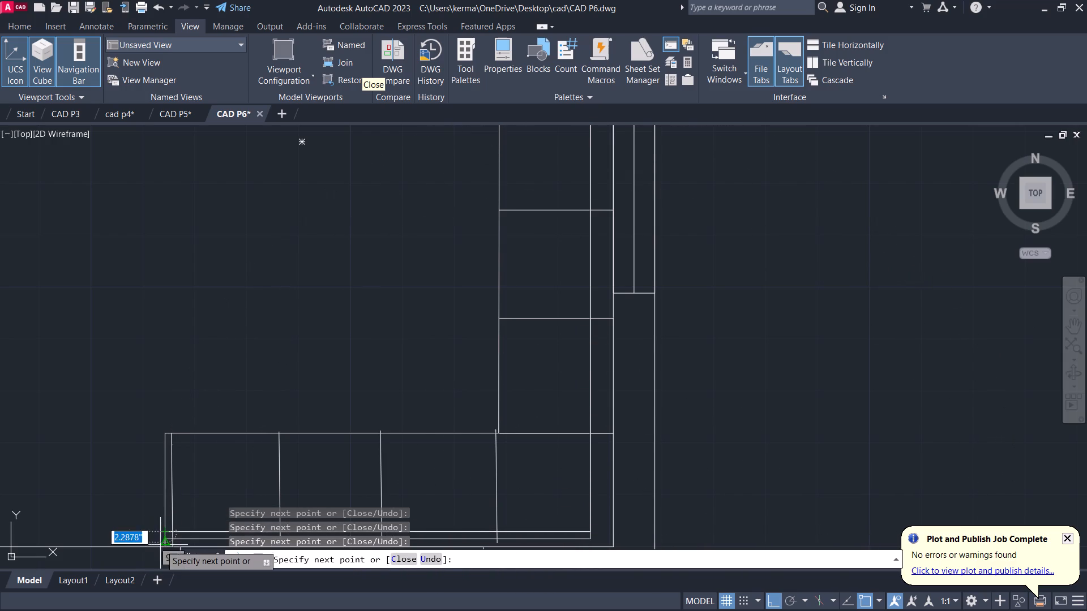
scroll(154, 542, "up", 3)
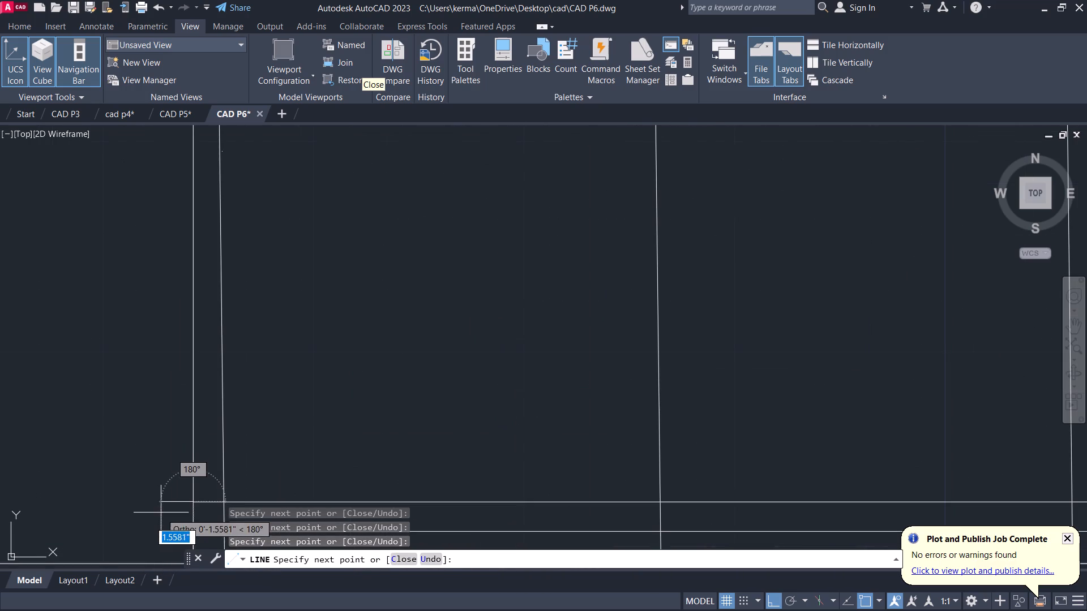
left_click(161, 508)
Outline the wider left armrest: down to the wall, up about 1'-10" to the sofa's front edge, and right about 2.7" to the first seat line.
scroll(163, 508, "down", 1)
middle_click_drag(170, 505, 236, 398)
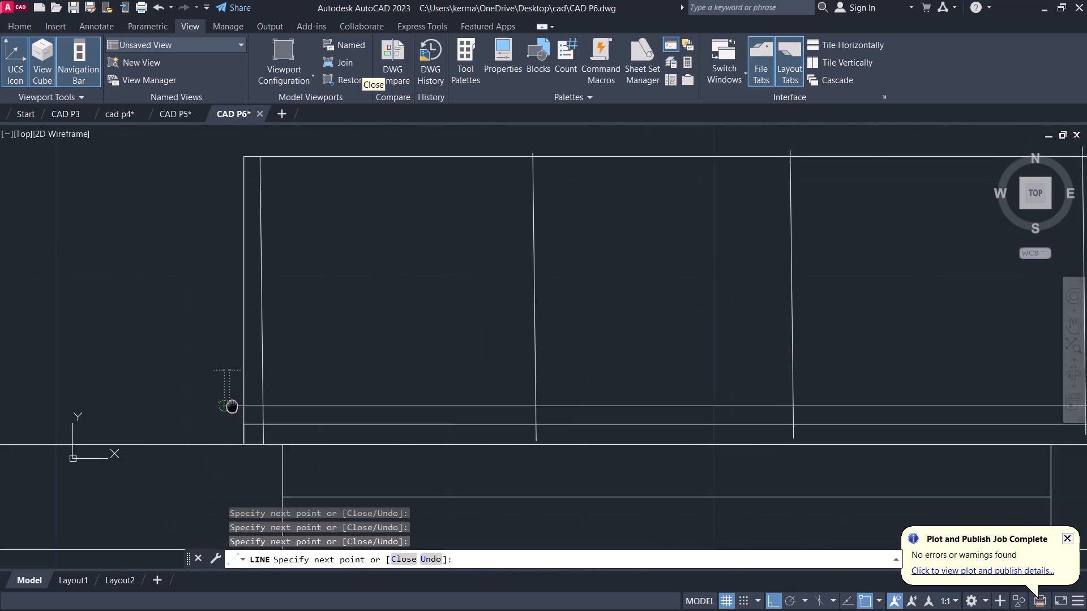
middle_click_drag(236, 398, 236, 394)
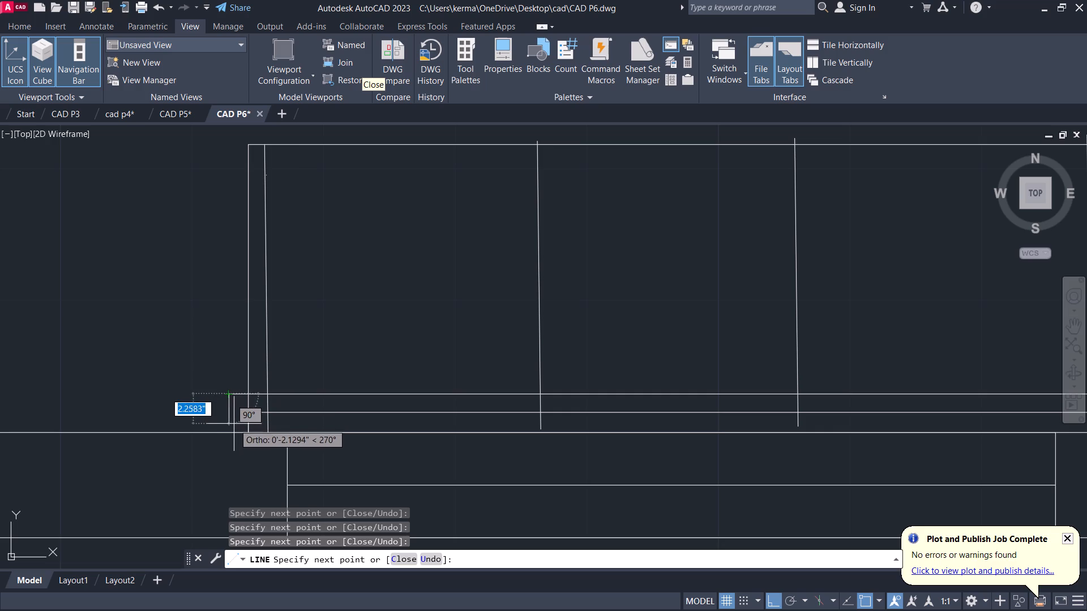
left_click(228, 430)
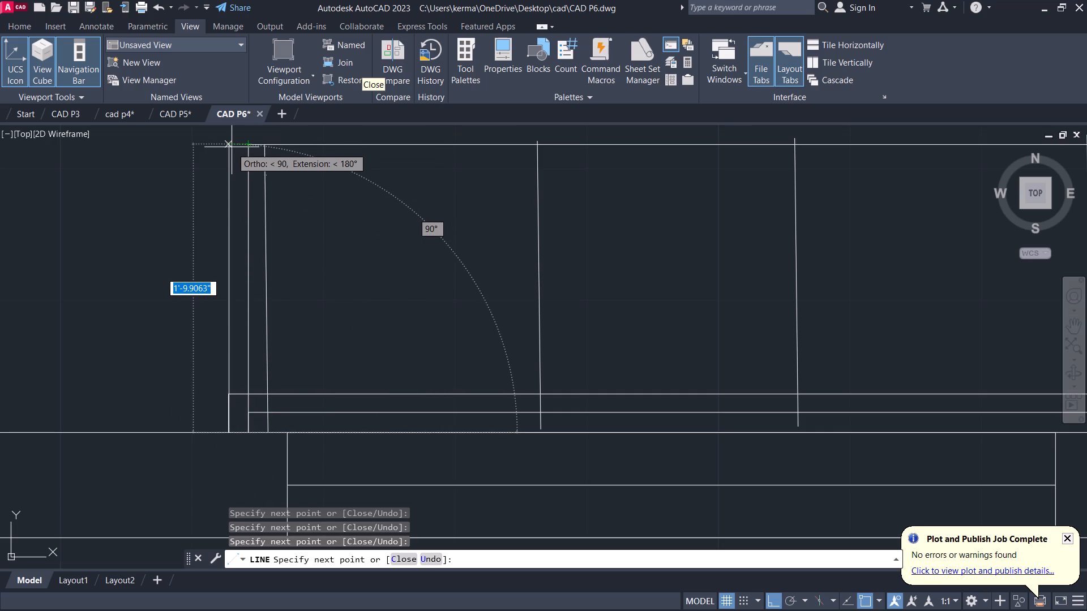
left_click(230, 144)
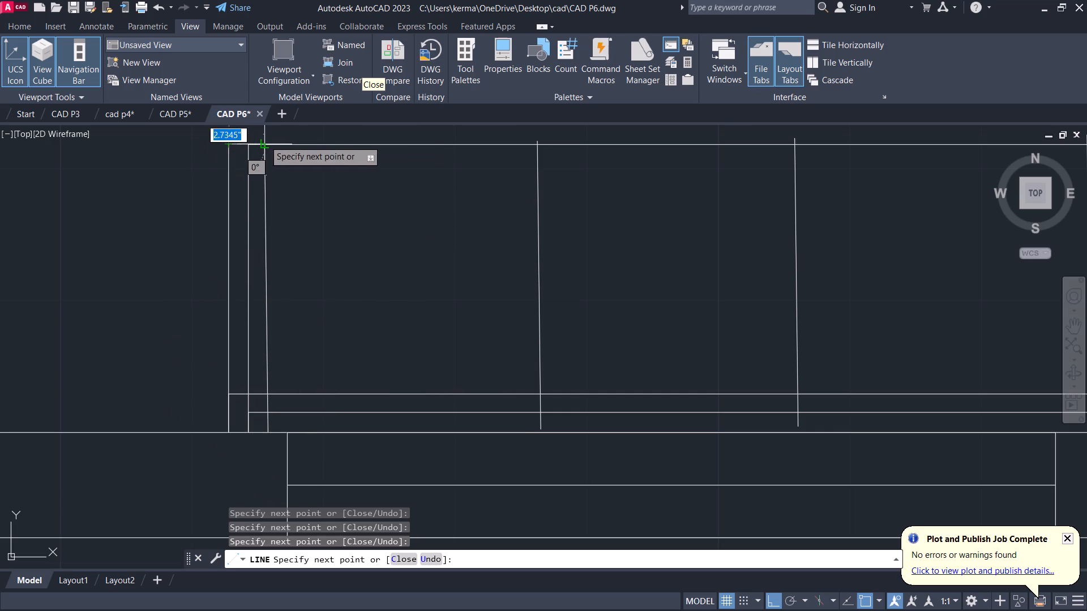
left_click(264, 140)
key("Escape")
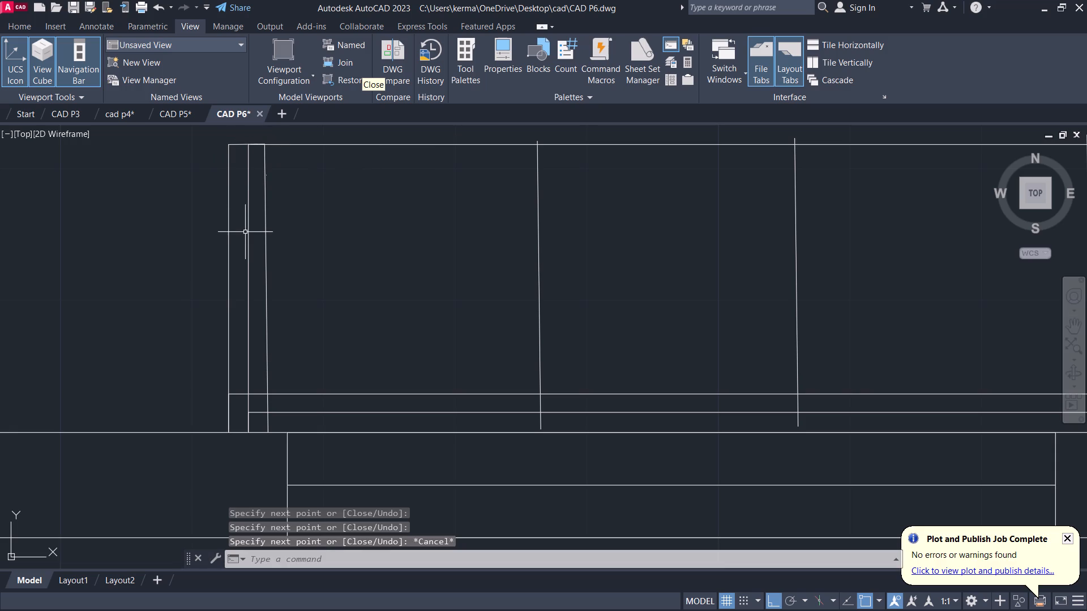
Erase the old left end line, the lower of the two horizontal backrest lines, and the short leftover vertical piece inside the left armrest.
left_click(247, 242)
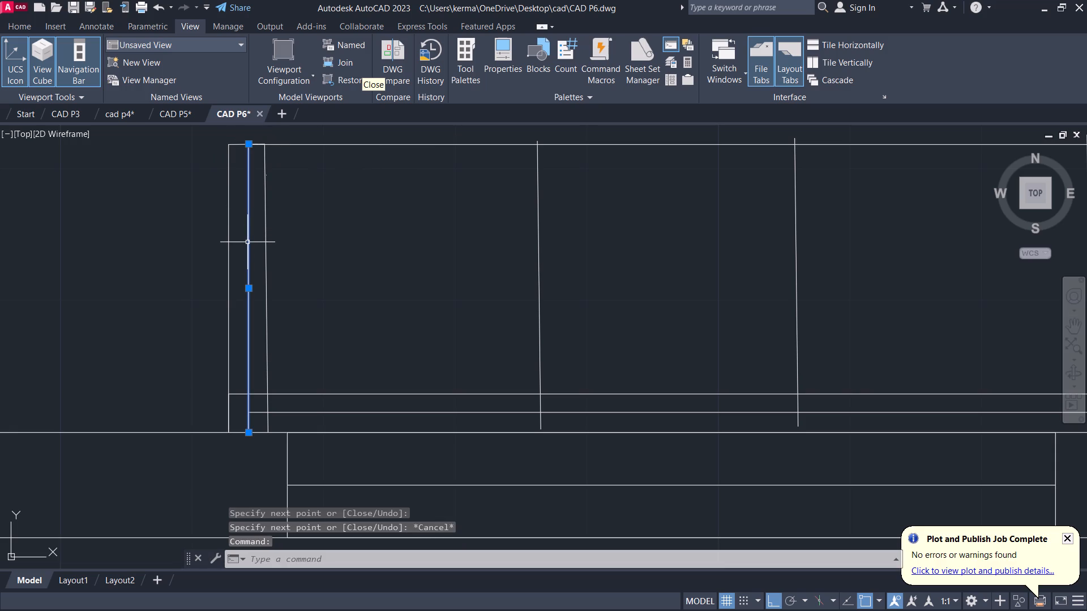
key("Delete")
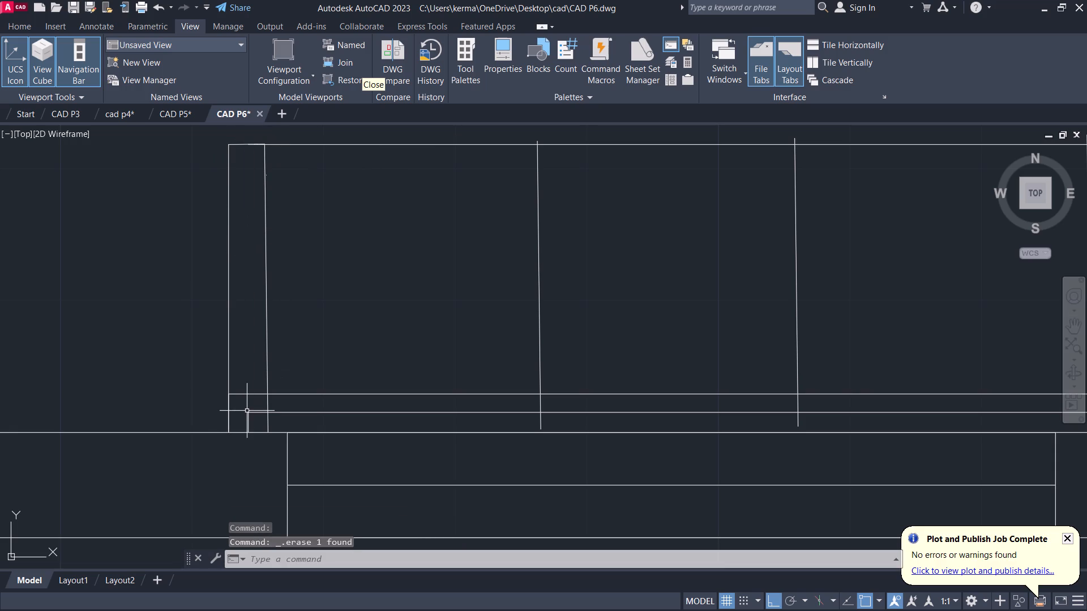
left_click(247, 411)
key("Delete")
left_click(247, 418)
key("Delete")
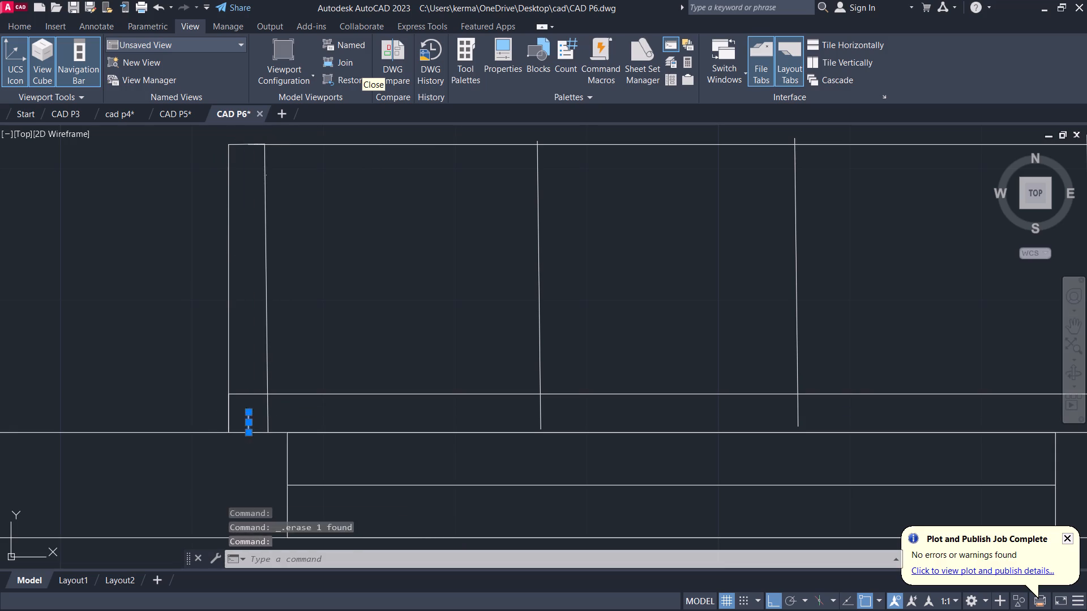
Shorten the vertical backrest line by stretching its lower end up to the horizontal backrest line at the sofa's inner corner.
scroll(452, 337, "down", 2)
middle_click_drag(452, 339, 333, 402)
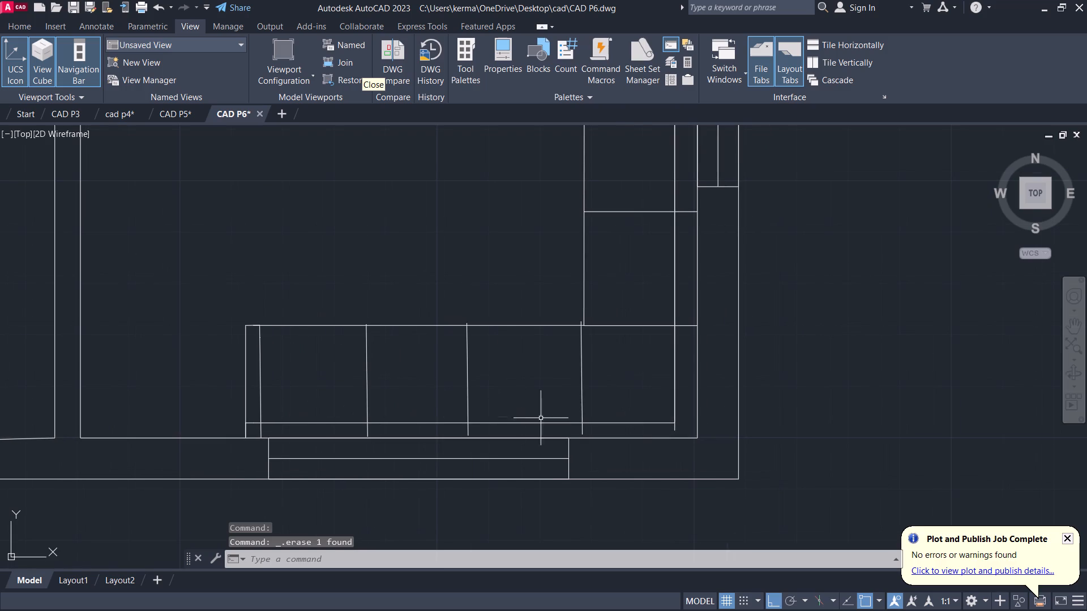
left_click(675, 429)
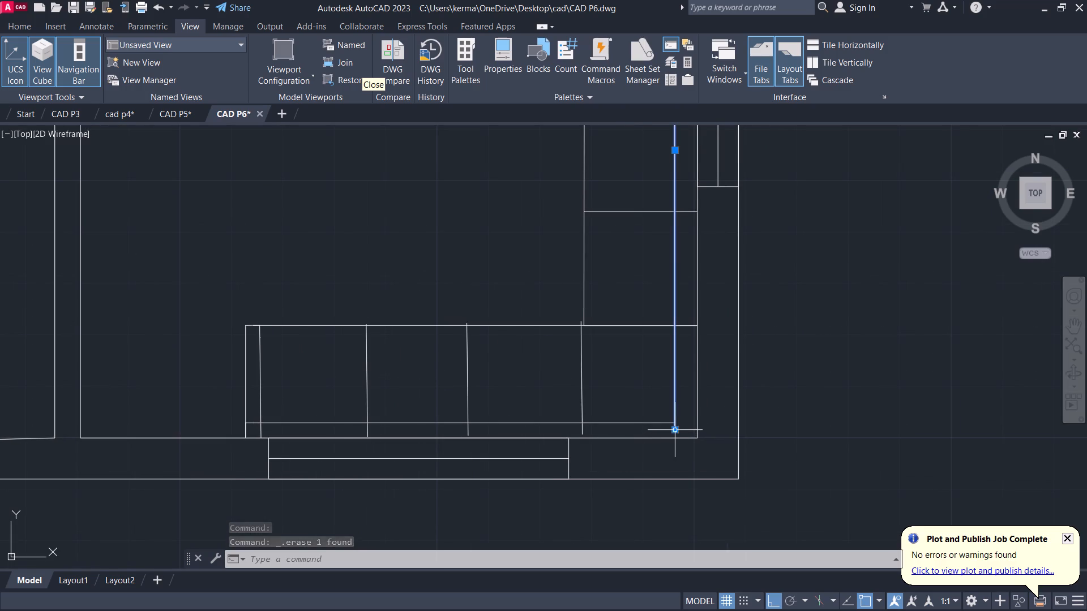
left_click(675, 429)
left_click(673, 420)
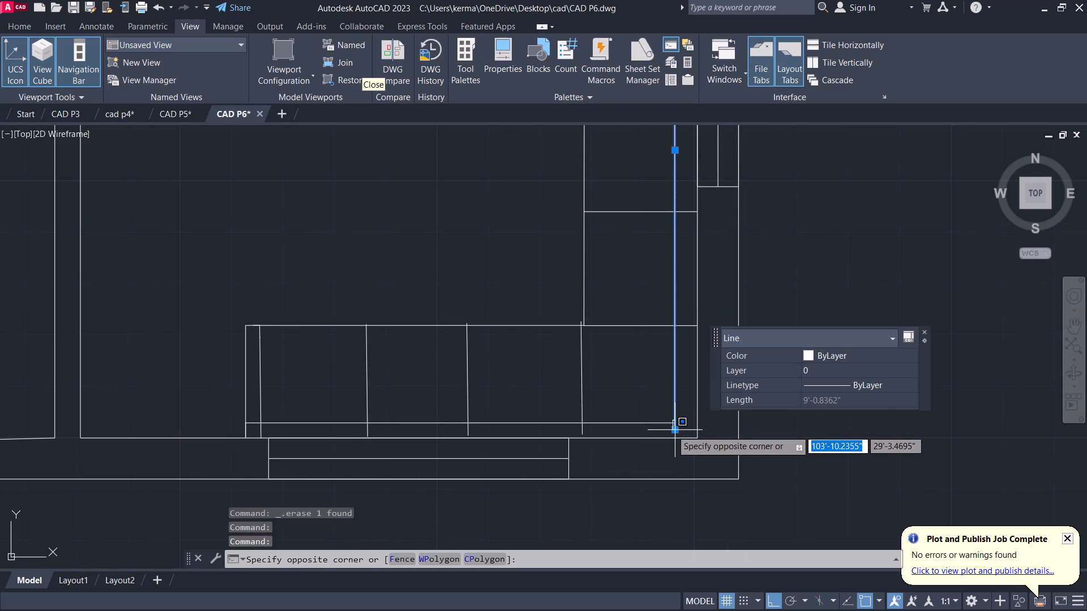
left_click(671, 430)
left_click_drag(674, 433, 674, 427)
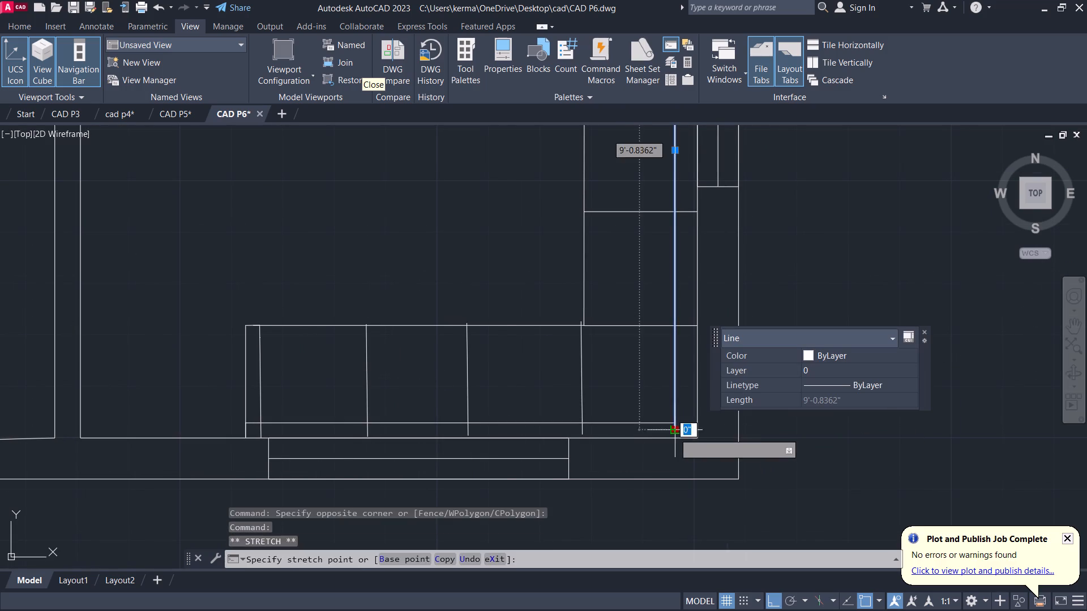
left_click(674, 421)
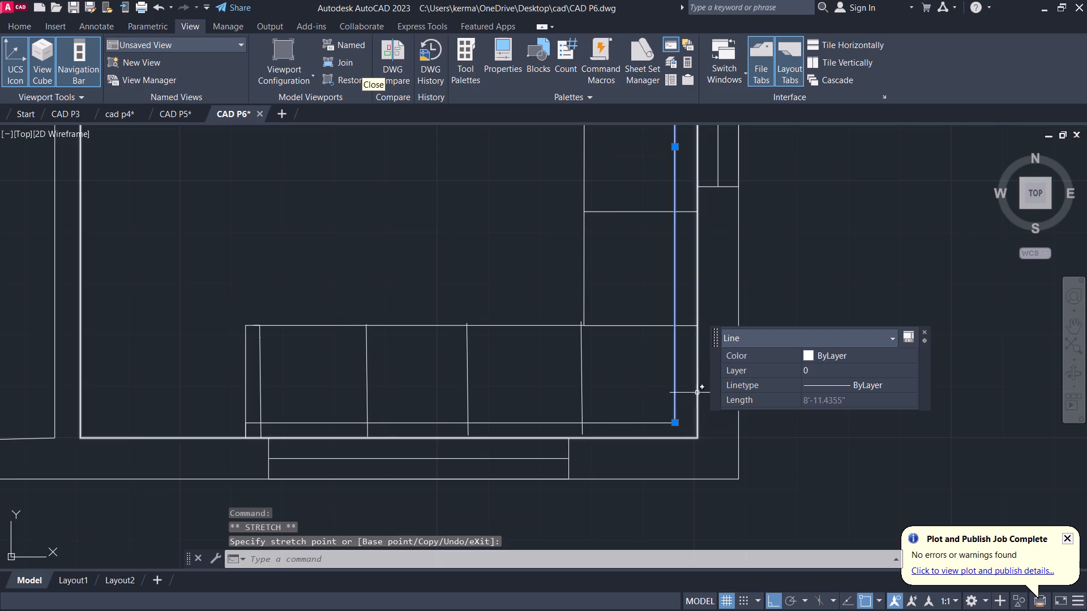
scroll(681, 378, "down", 2)
middle_click_drag(671, 367, 665, 413)
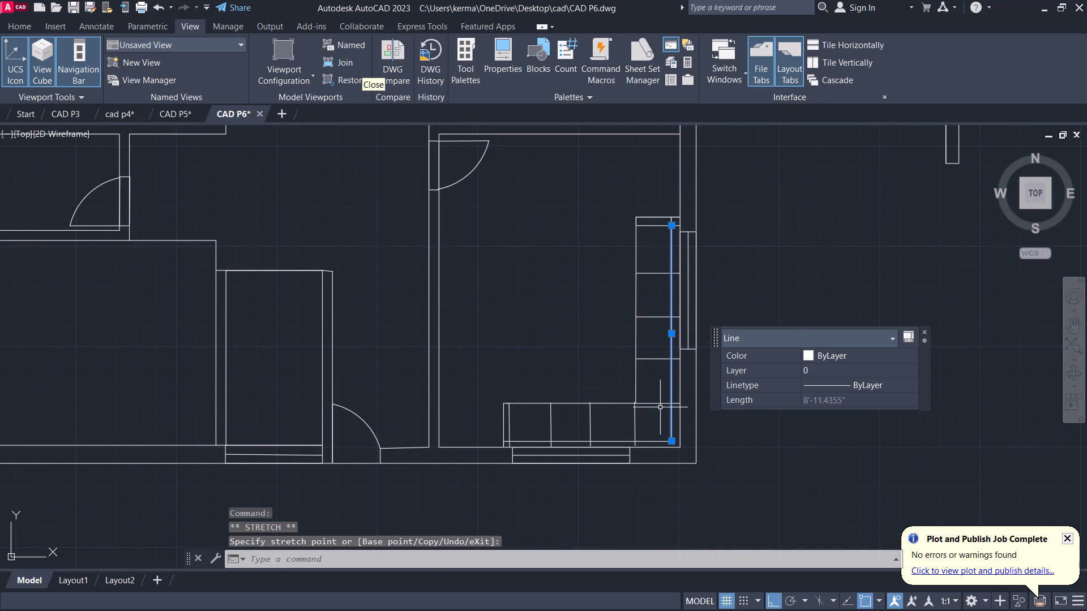
key("Escape")
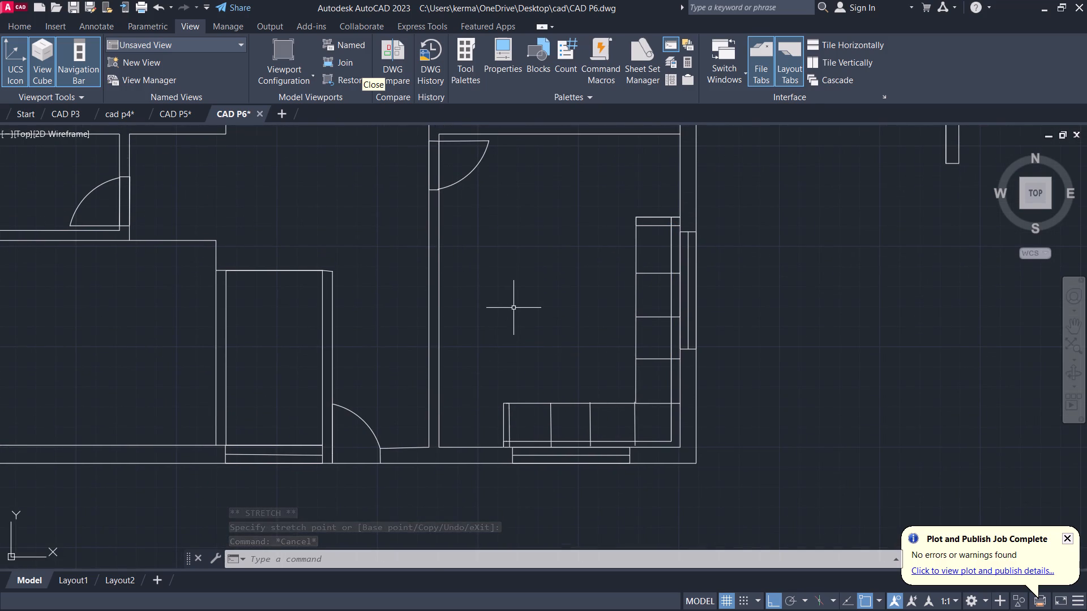
Draw a freehand rectangle about 3' wide by 4' high for the centre table in the drawing room, in front of the sofa.
scroll(513, 315, "down", 2)
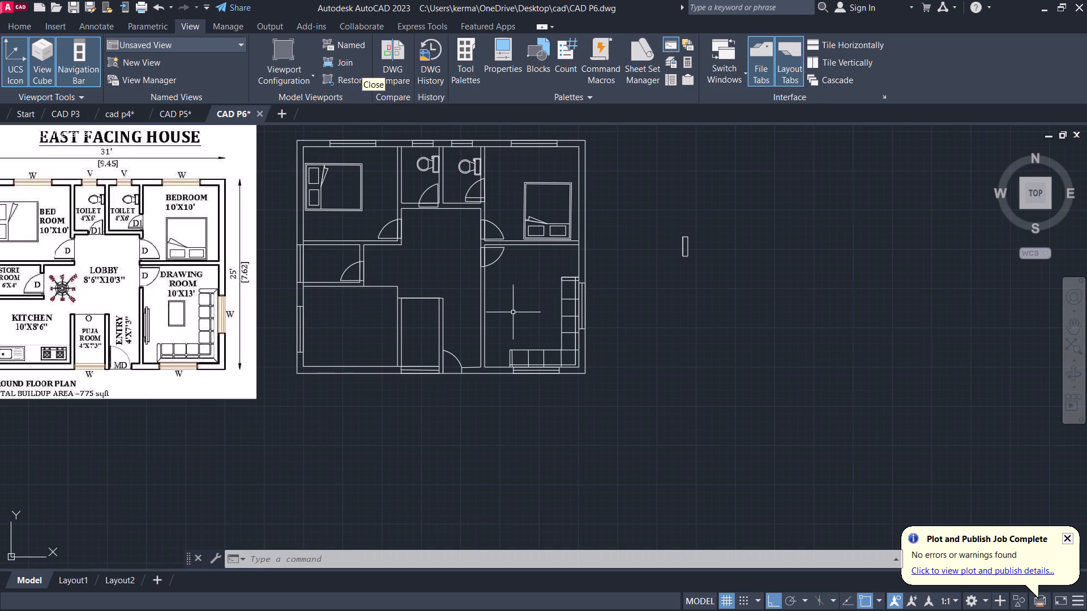
type("REC")
key("Return")
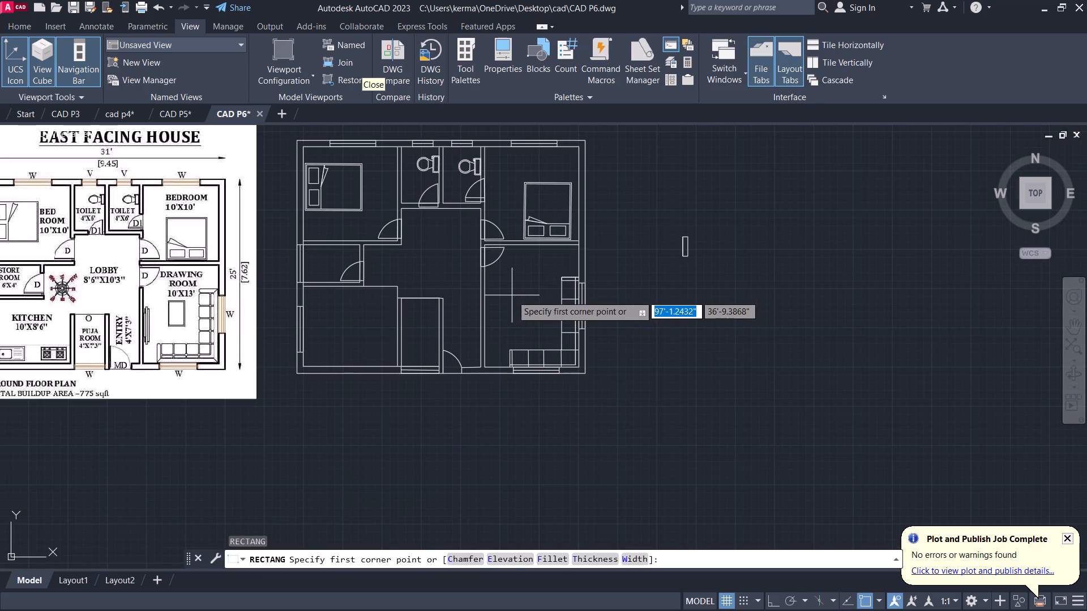
left_click(517, 299)
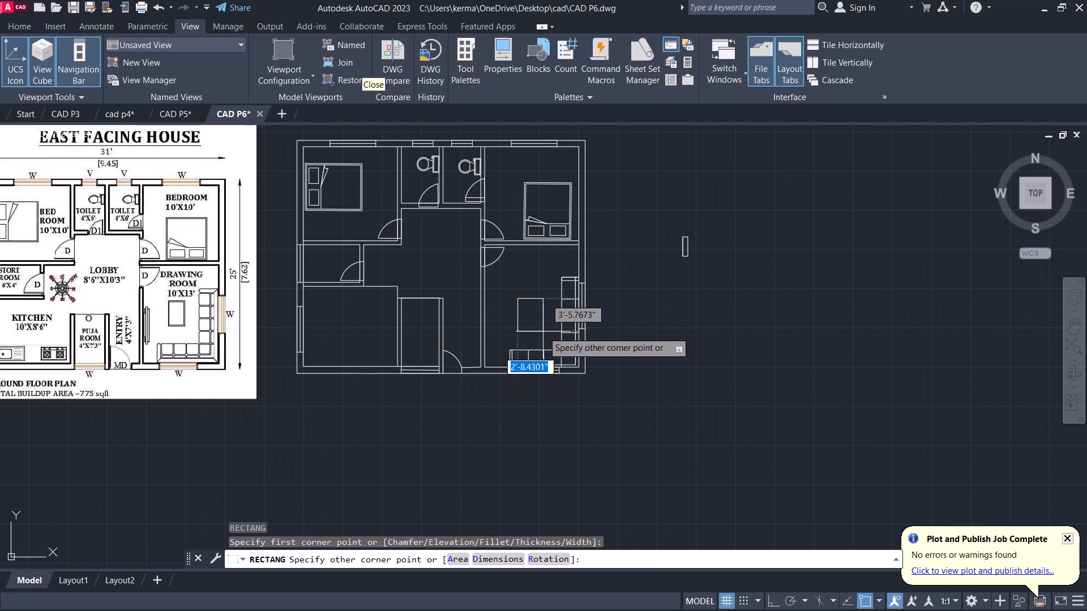
left_click(547, 337)
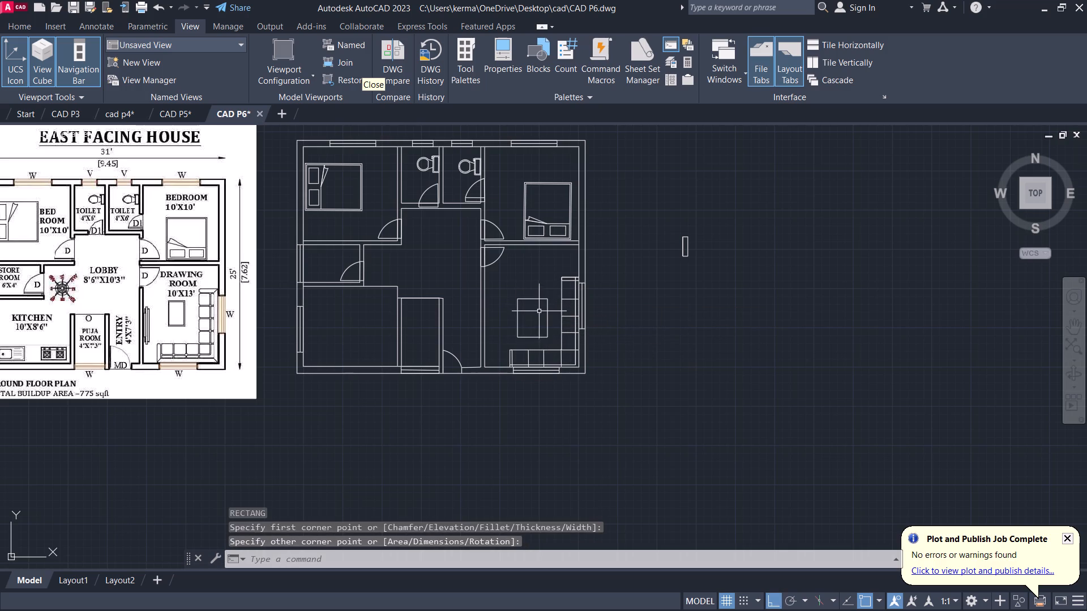
Draw a surrounding rectangle about 3'-8" by 4'-9" around the centre table as its outer edge.
type("REC")
key("Return")
scroll(520, 291, "up", 2)
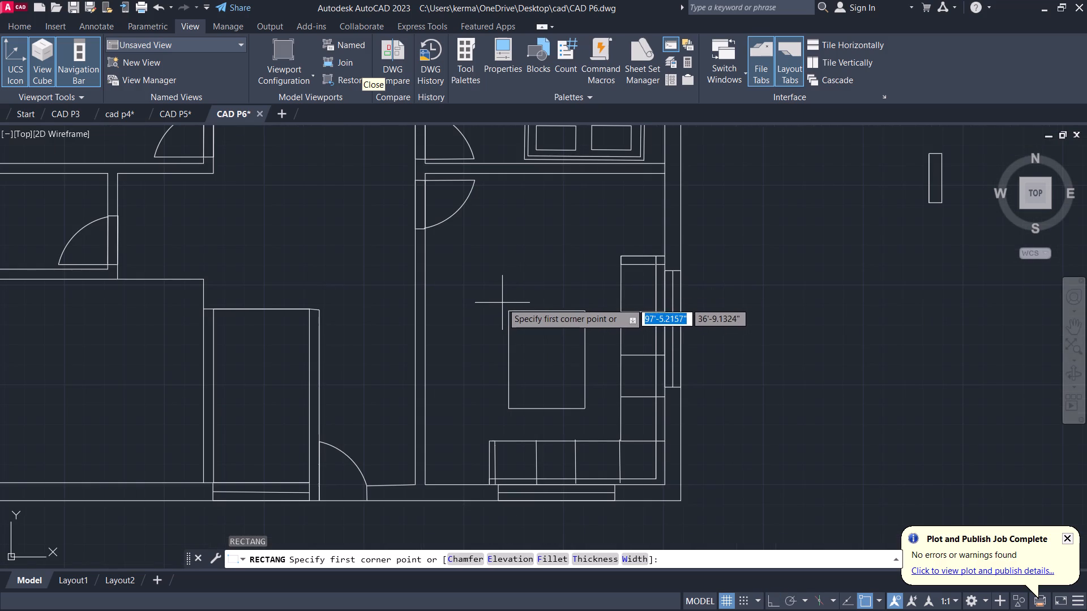
left_click(502, 303)
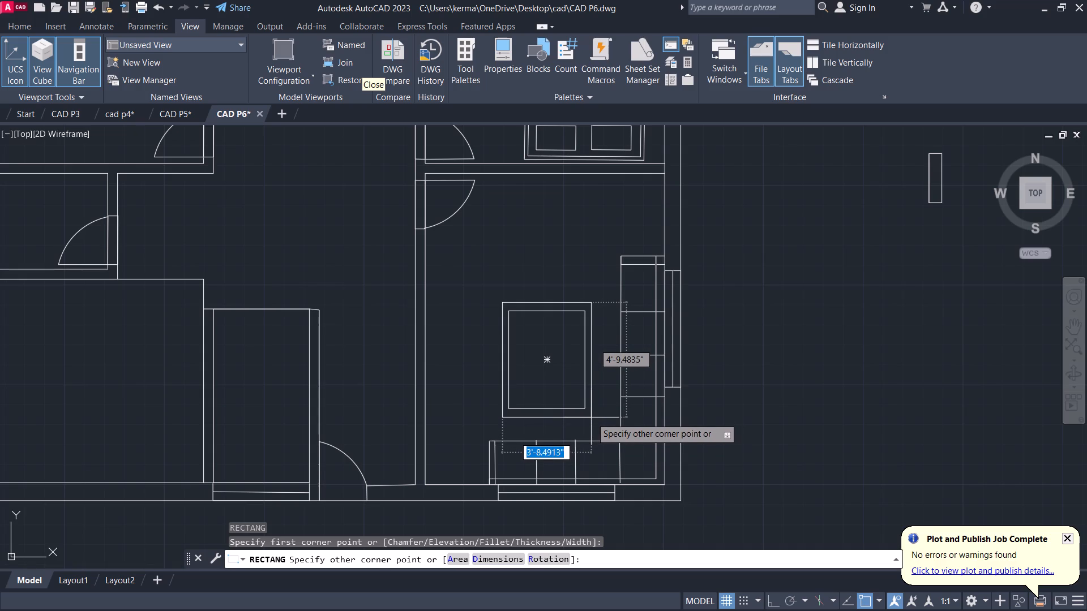
left_click(591, 418)
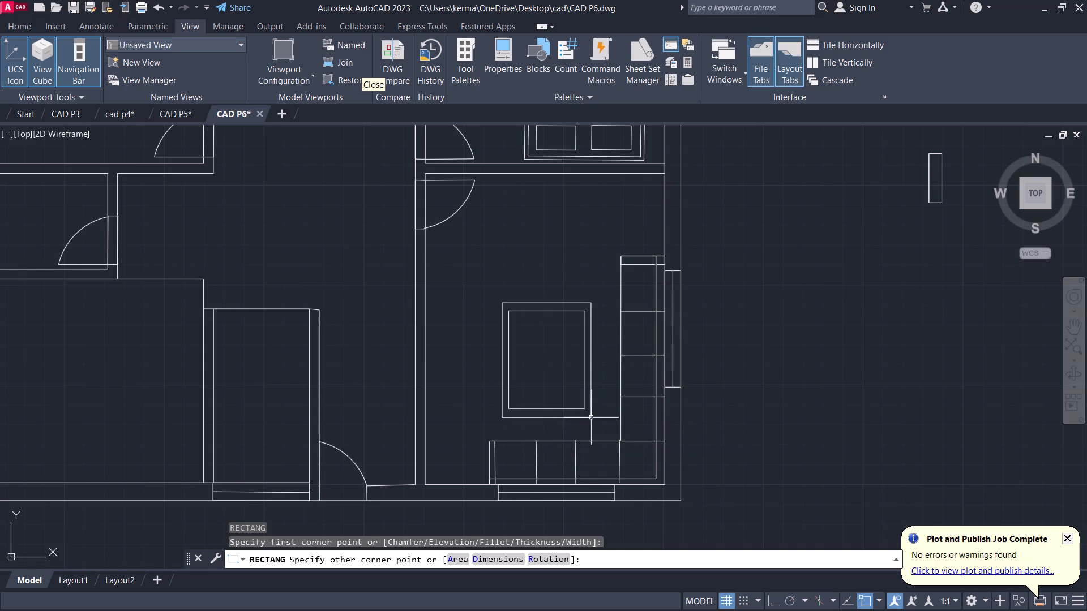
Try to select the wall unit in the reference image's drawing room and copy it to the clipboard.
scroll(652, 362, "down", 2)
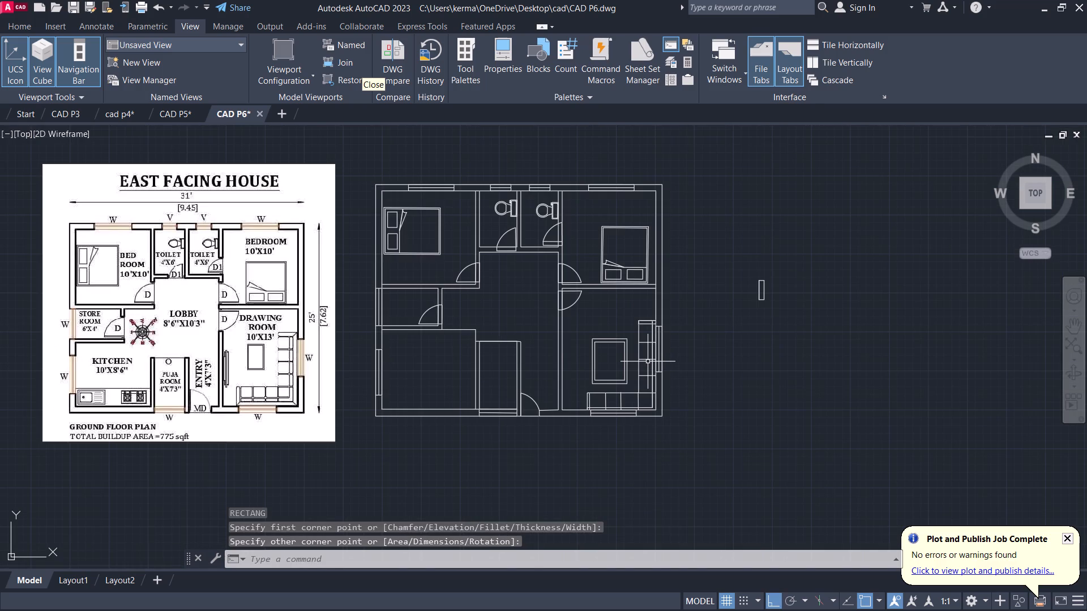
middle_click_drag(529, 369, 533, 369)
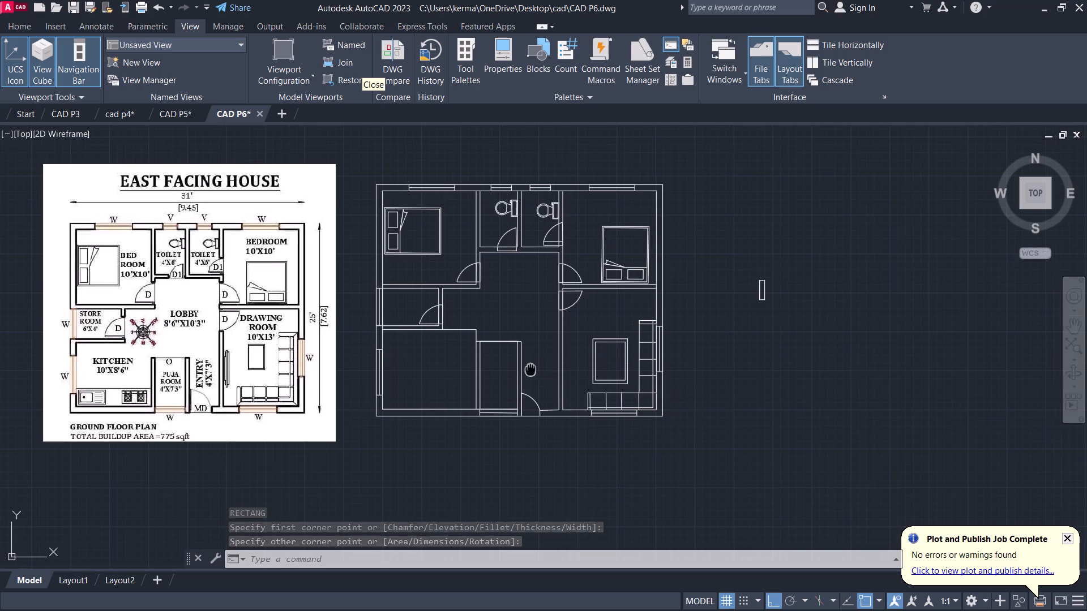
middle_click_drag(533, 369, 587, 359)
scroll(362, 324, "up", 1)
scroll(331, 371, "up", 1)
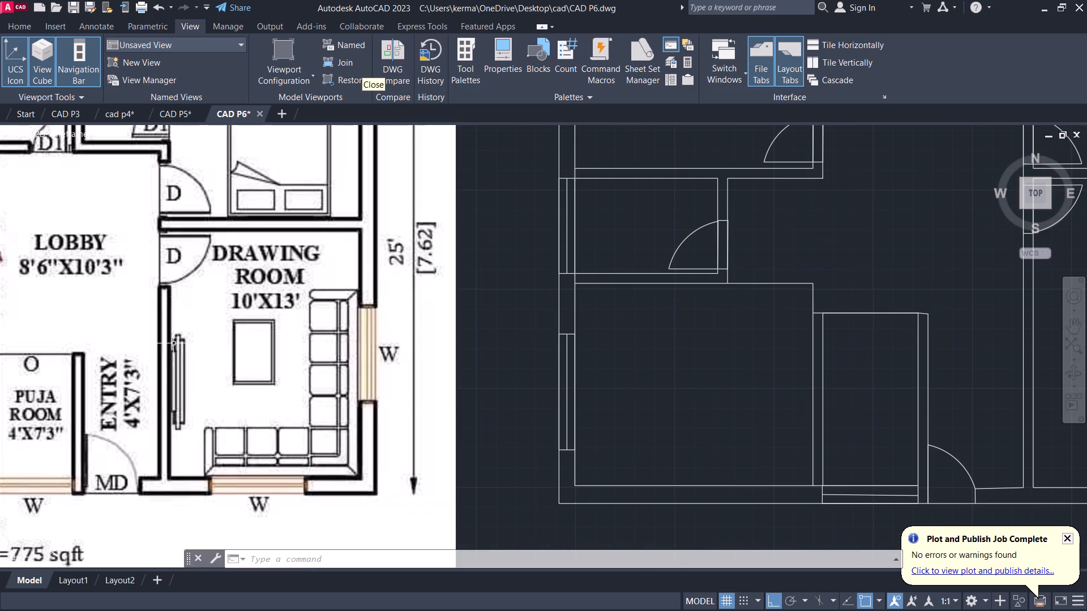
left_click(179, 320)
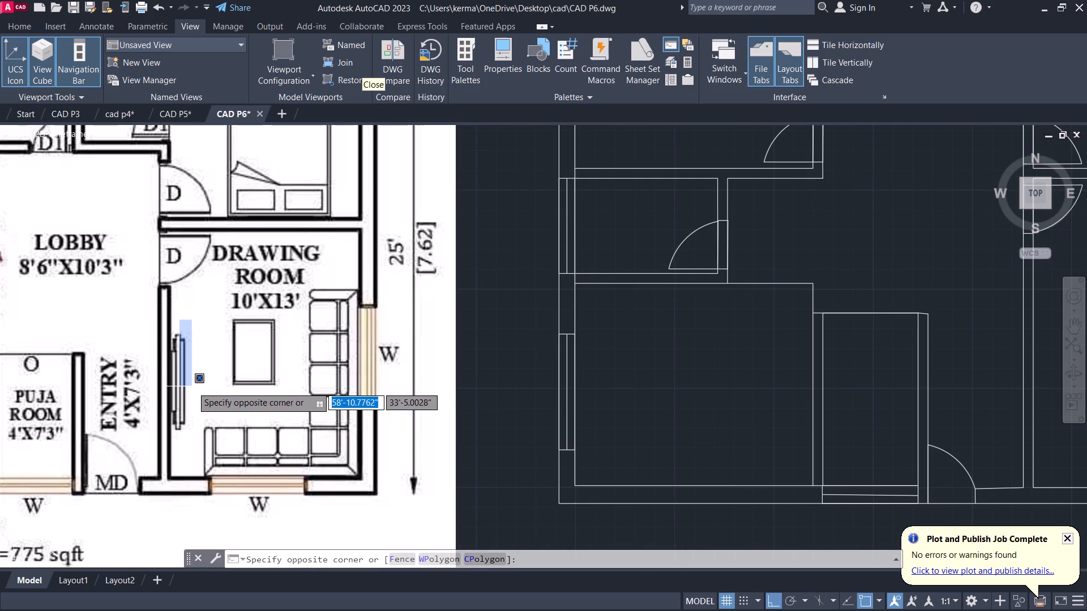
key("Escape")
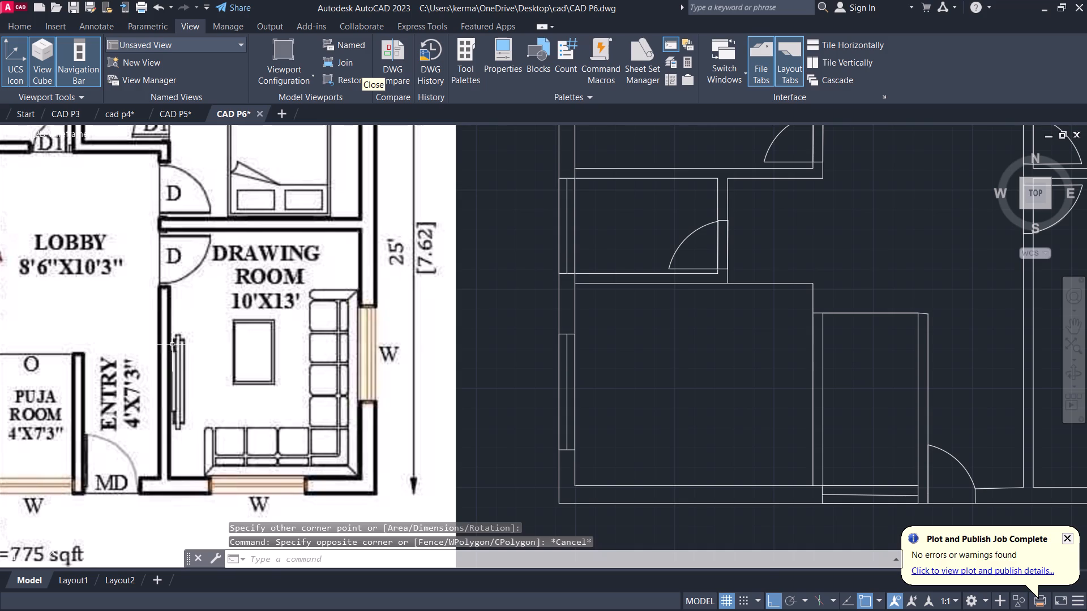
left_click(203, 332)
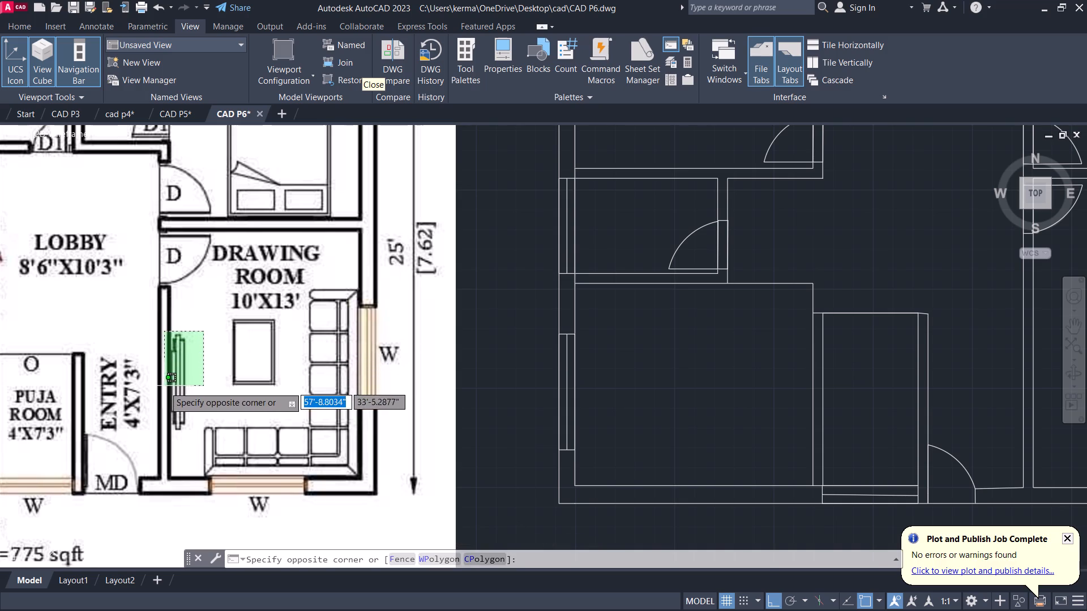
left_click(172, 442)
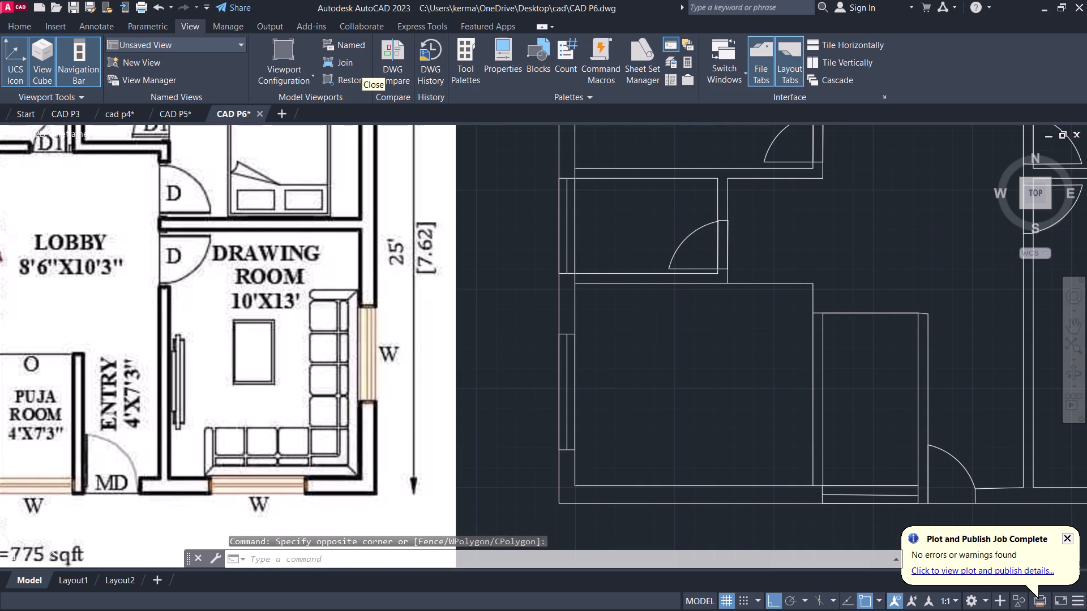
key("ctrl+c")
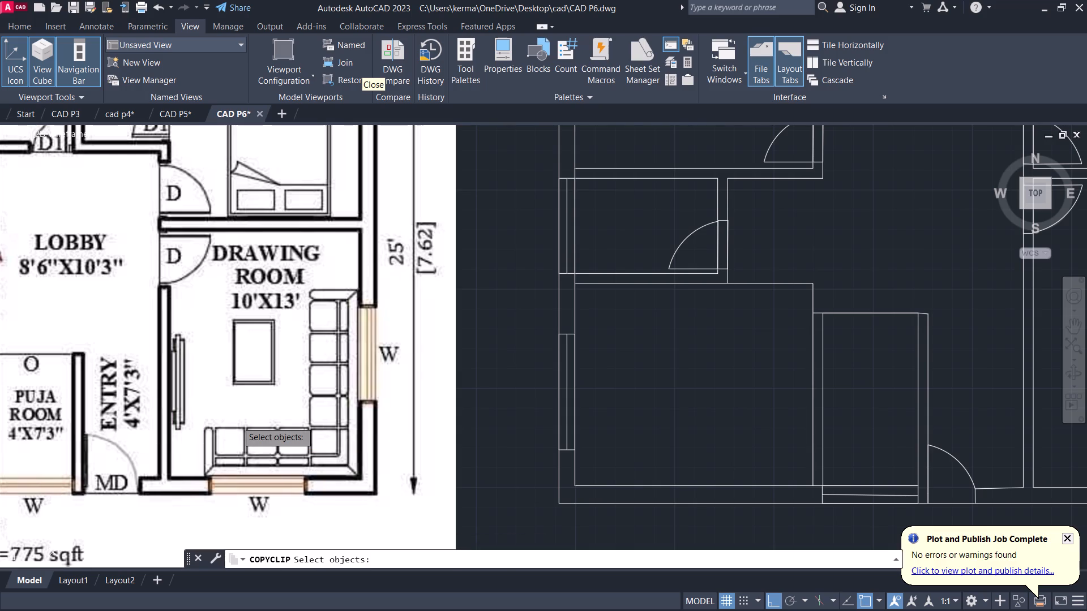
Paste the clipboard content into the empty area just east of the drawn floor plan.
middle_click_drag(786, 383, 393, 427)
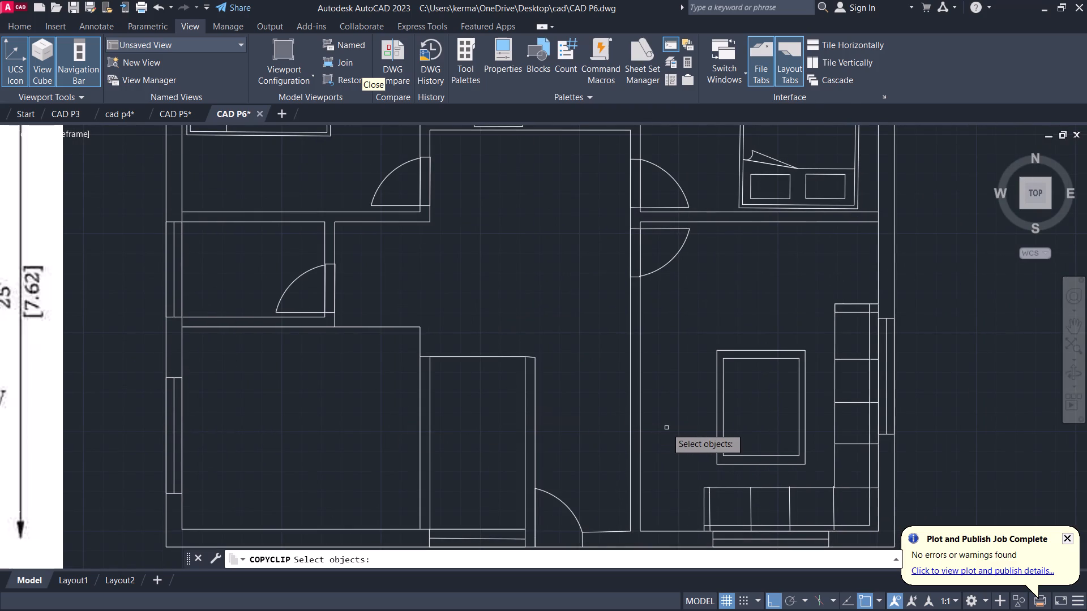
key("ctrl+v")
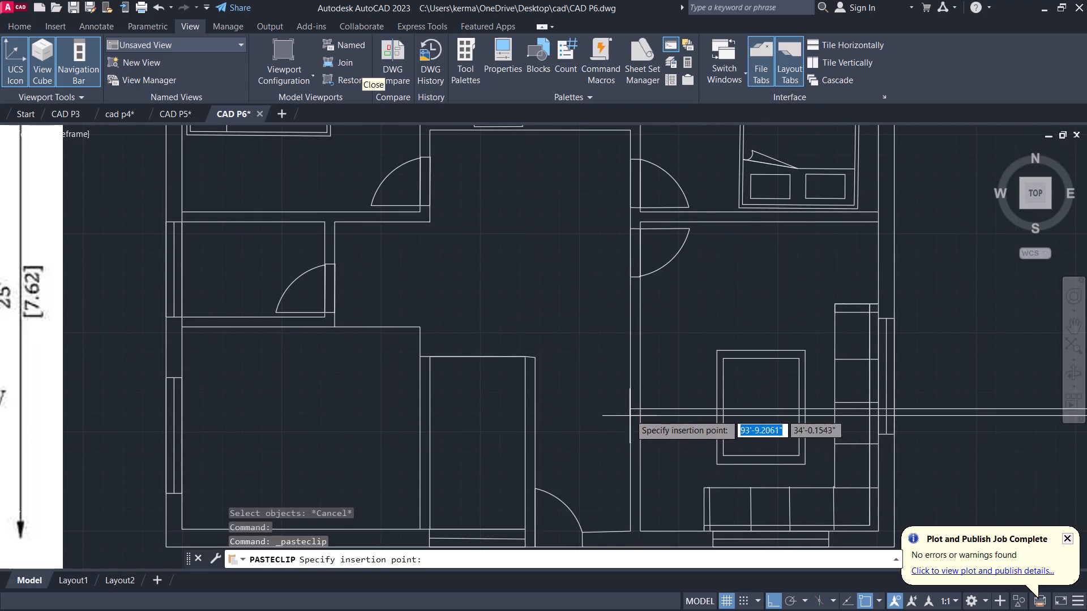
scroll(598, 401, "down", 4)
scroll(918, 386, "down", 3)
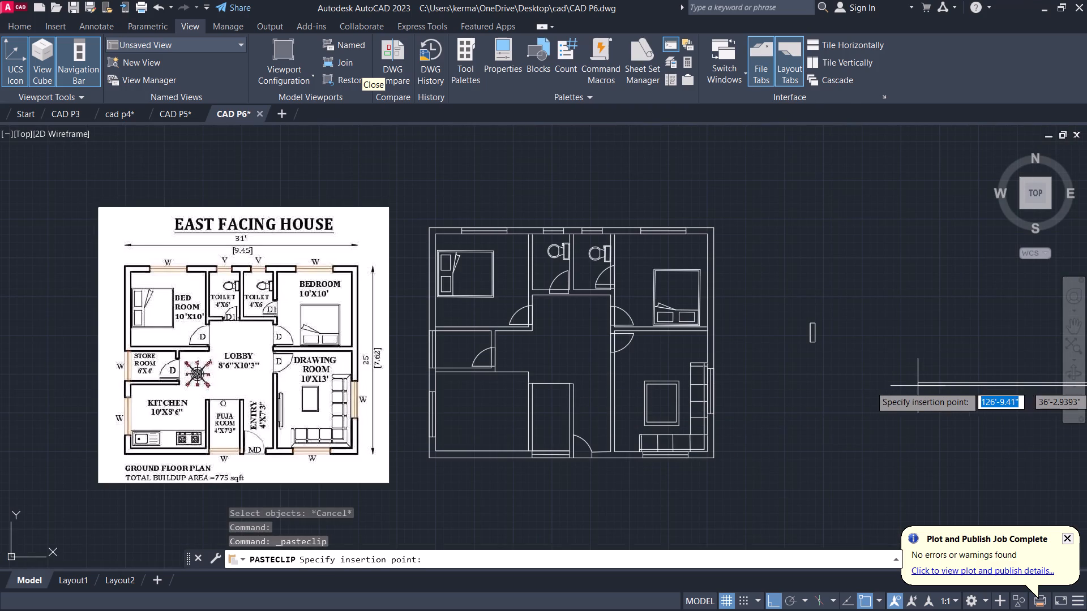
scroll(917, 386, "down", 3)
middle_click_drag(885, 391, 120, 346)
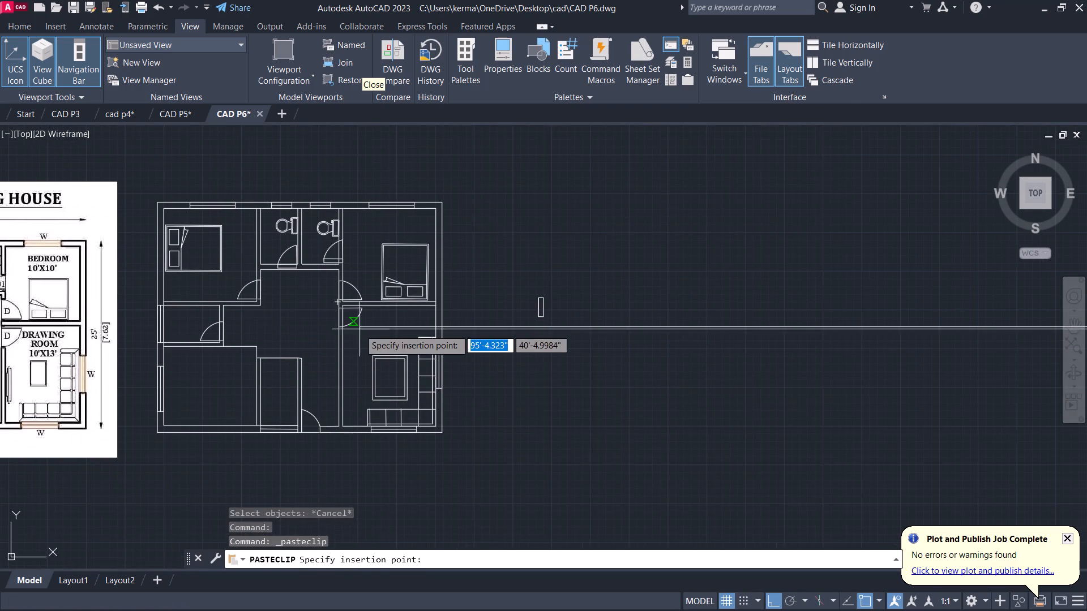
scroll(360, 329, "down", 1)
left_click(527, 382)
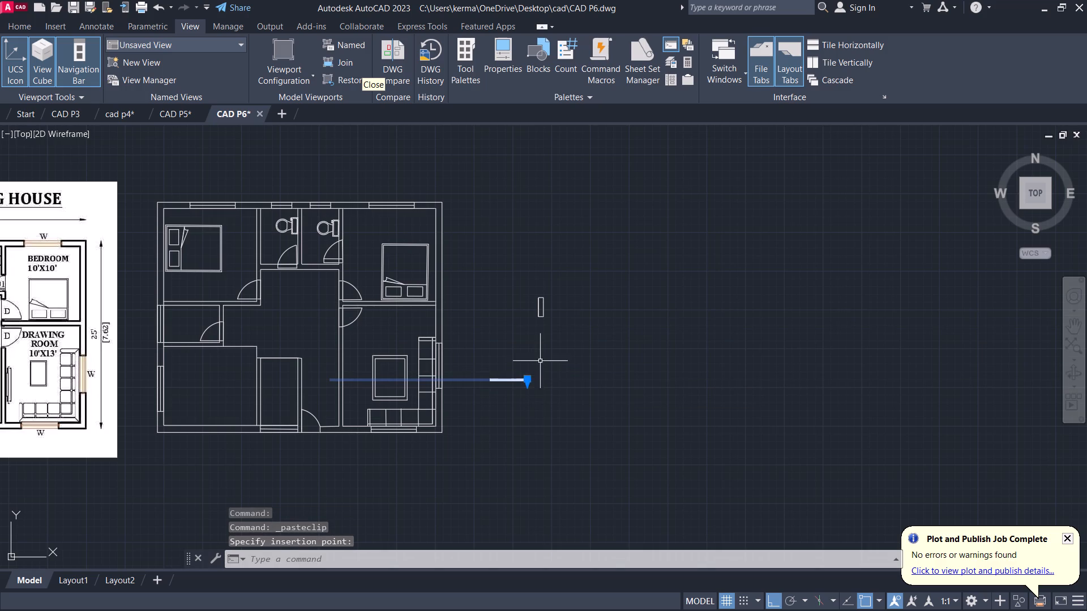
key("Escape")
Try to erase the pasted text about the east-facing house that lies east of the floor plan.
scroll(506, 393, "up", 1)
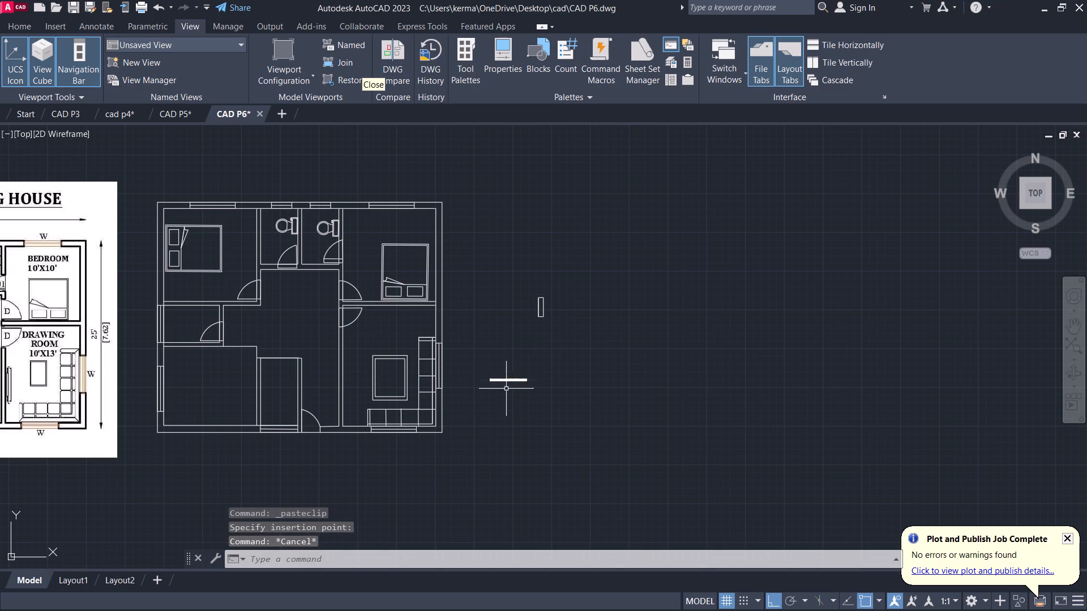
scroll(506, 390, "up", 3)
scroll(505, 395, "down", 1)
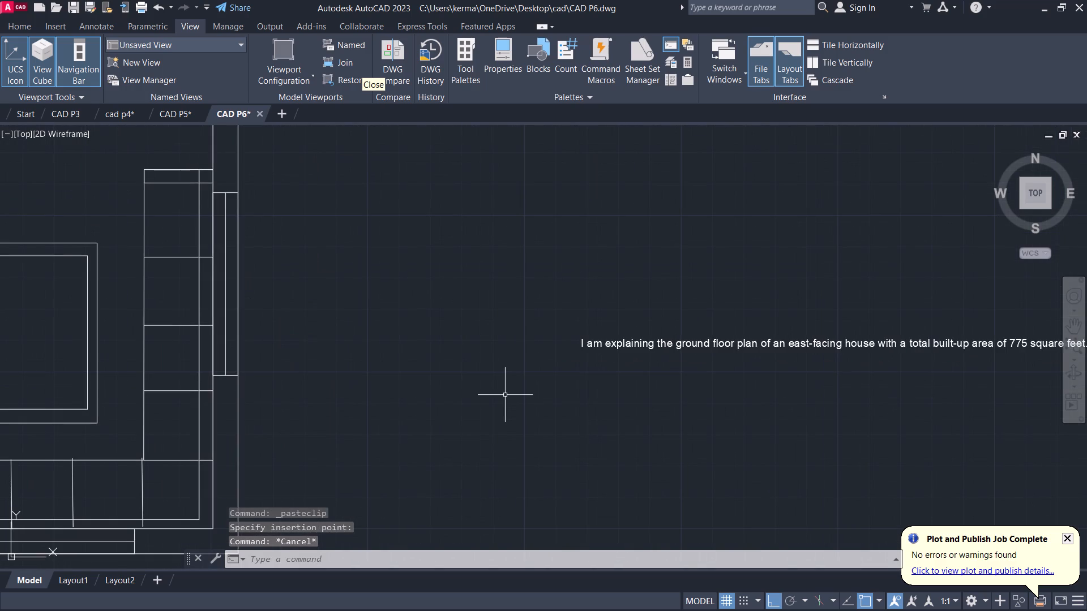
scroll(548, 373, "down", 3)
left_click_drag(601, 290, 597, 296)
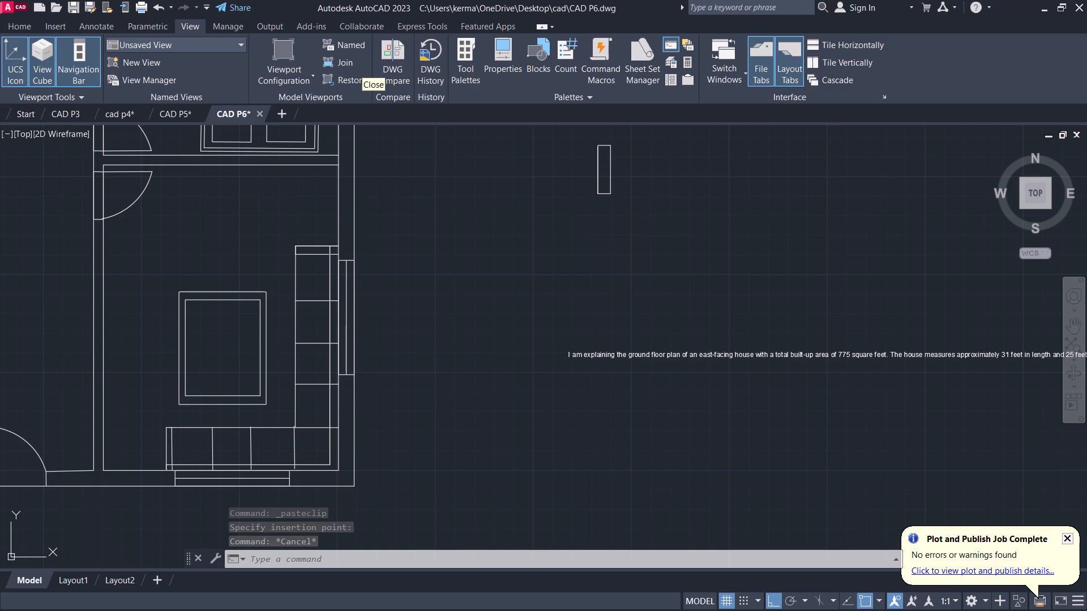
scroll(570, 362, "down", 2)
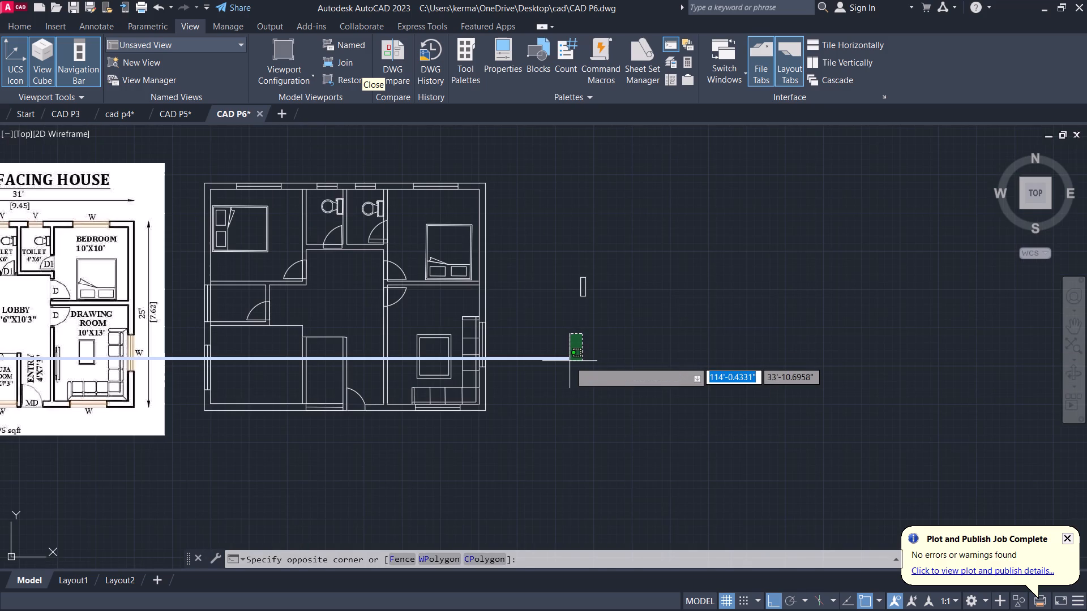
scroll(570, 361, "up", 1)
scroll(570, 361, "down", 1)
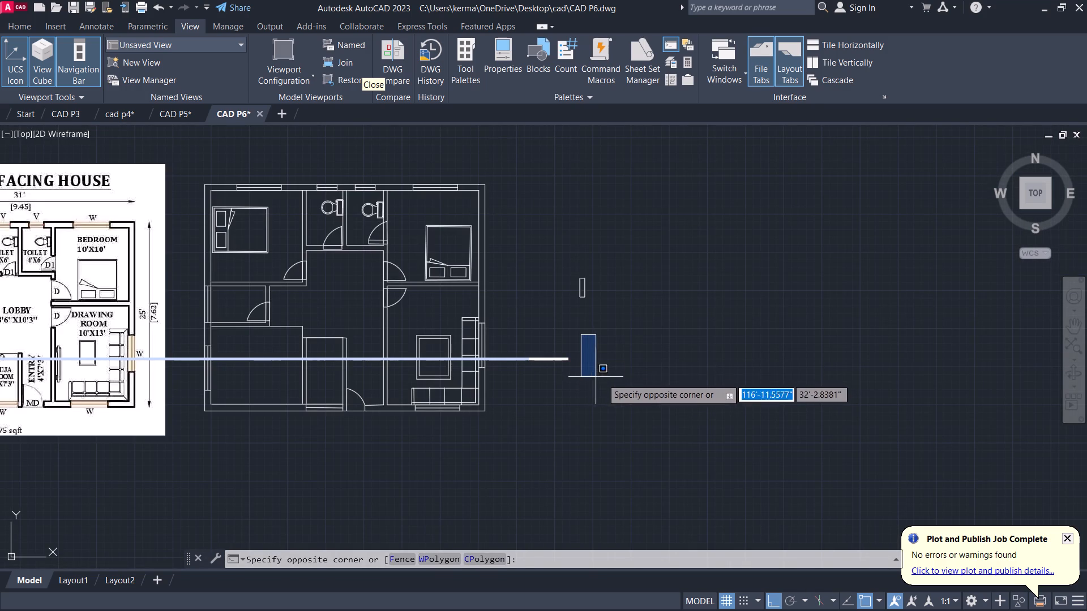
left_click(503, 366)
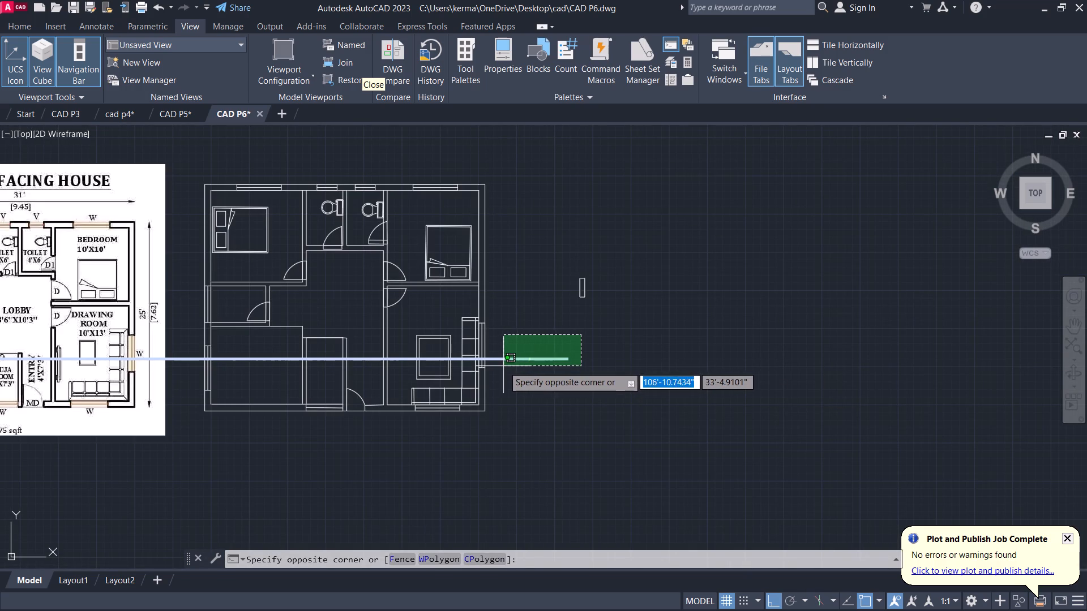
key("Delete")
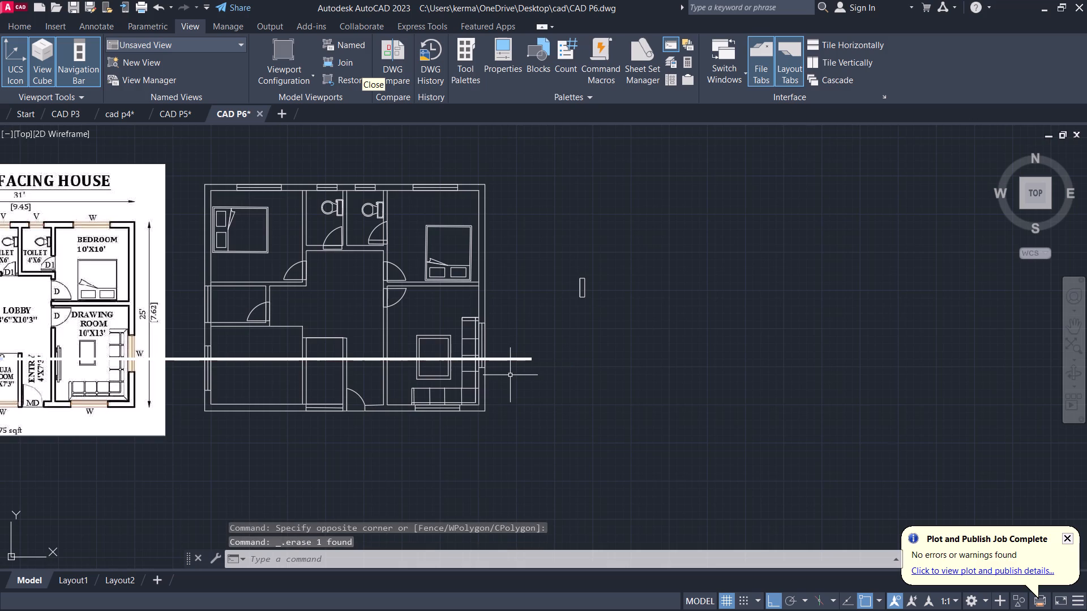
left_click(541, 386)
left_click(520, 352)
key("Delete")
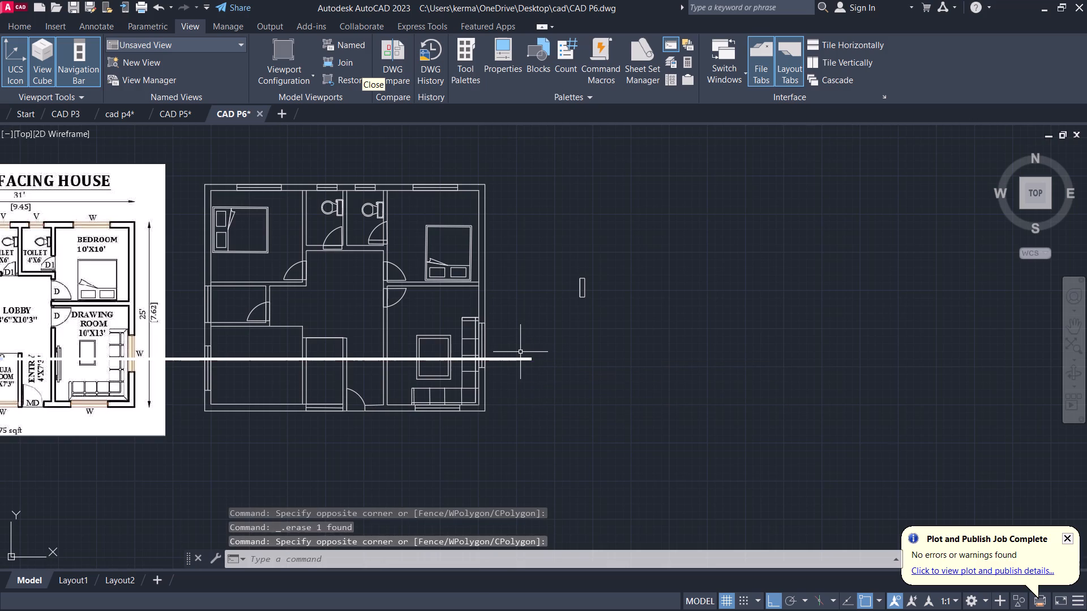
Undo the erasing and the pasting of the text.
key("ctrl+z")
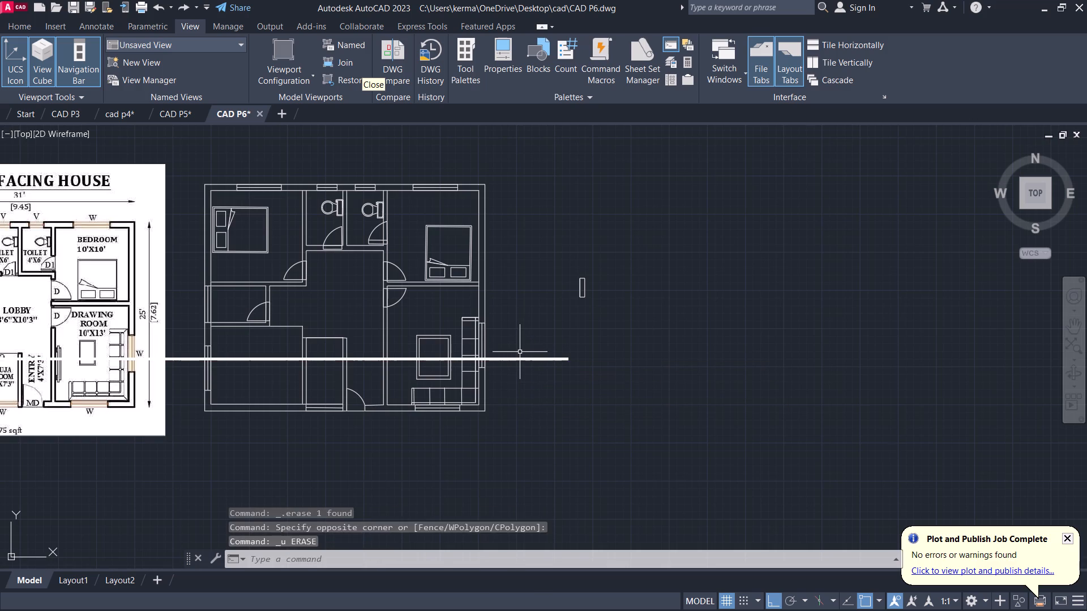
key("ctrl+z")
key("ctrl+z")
Draw a very thin vertical rectangle about 3' long for the wall unit, against the drawing room's west wall opposite the centre table.
scroll(520, 352, "down", 1)
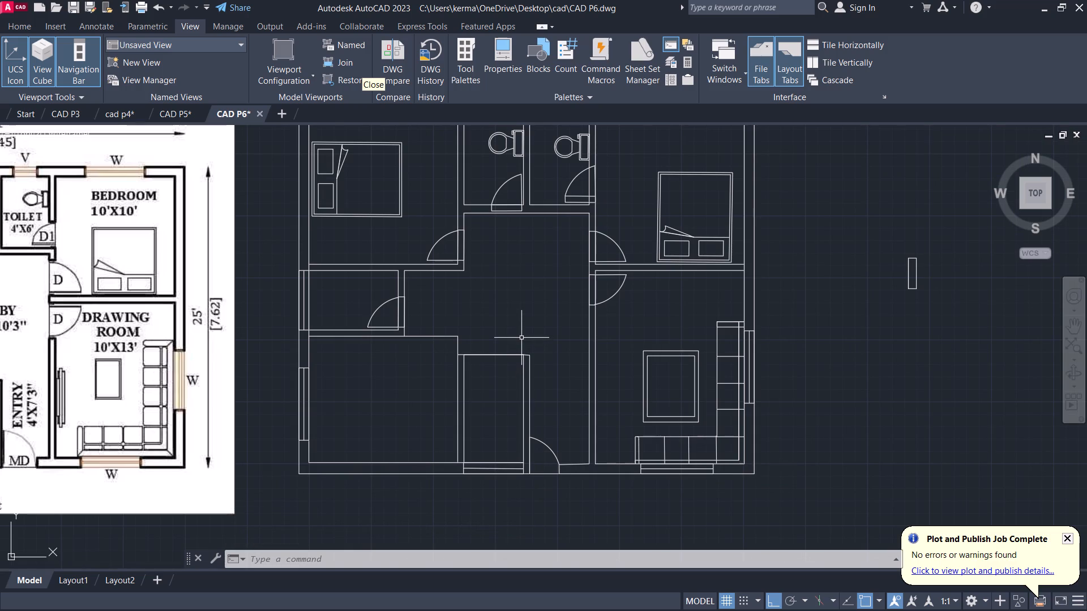
type("REC")
key("Return")
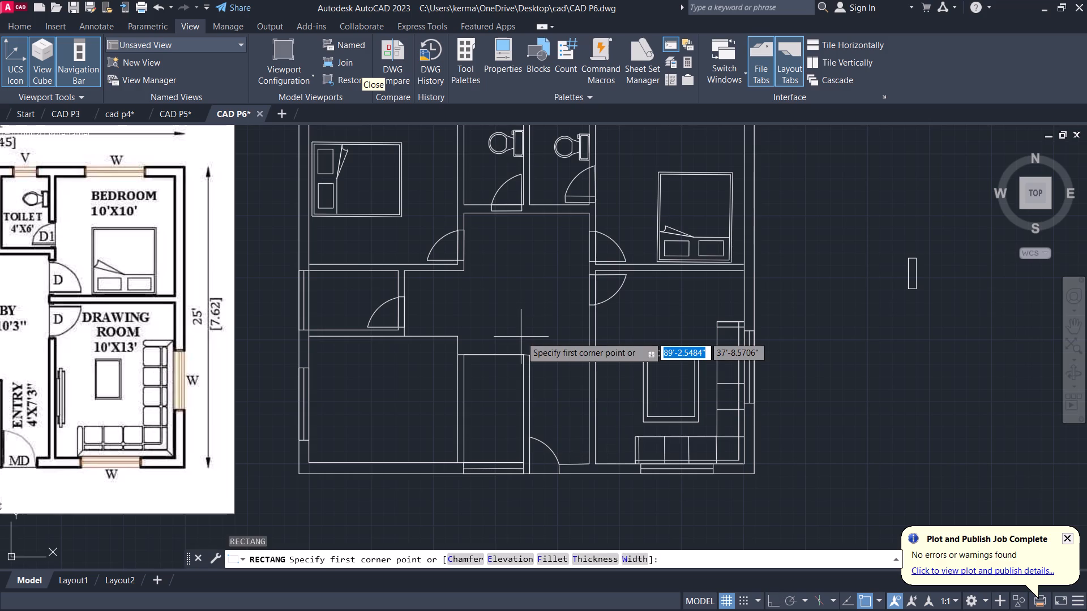
scroll(571, 310, "up", 2)
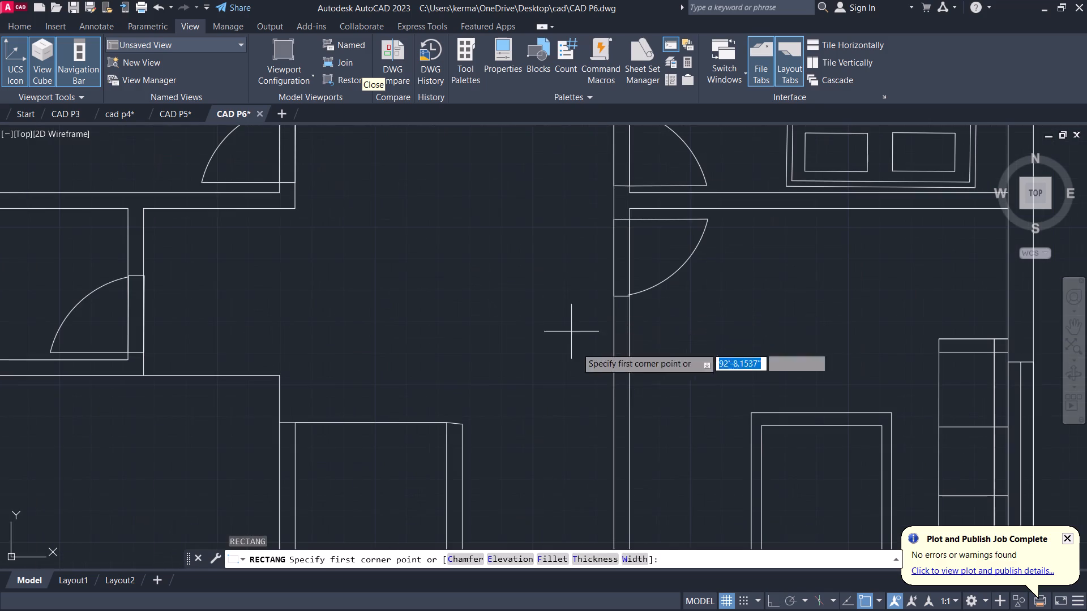
middle_click_drag(635, 410, 612, 193)
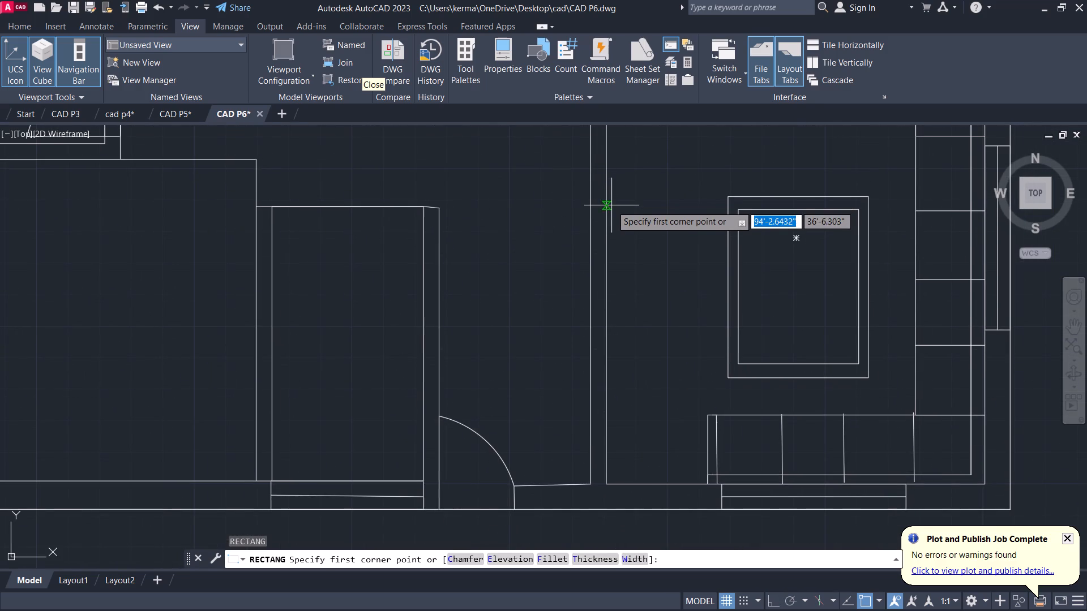
left_click(604, 204)
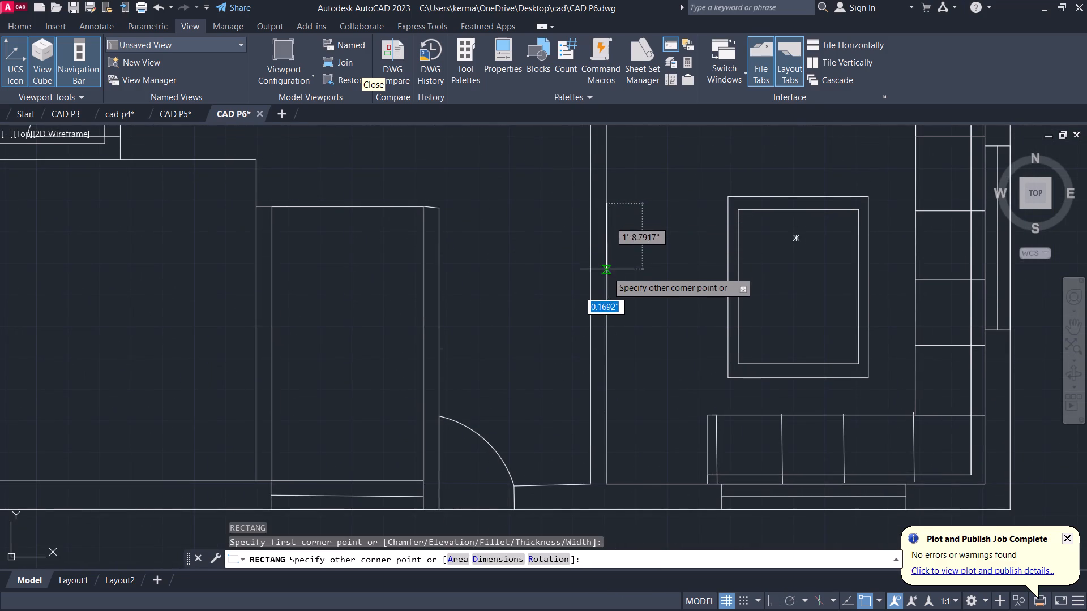
left_click(611, 320)
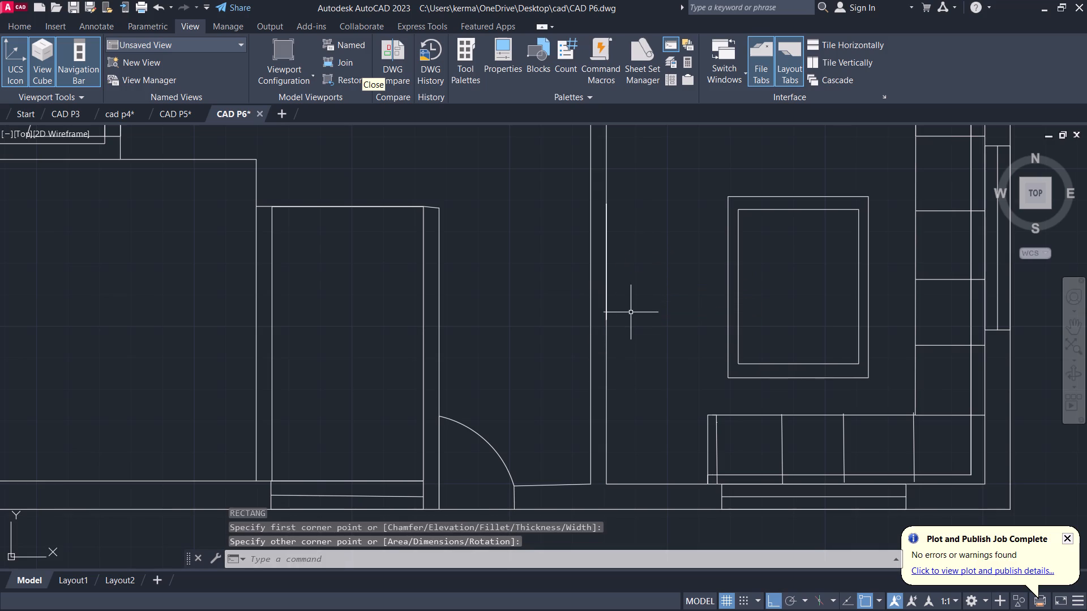
Erase the very thin wall unit rectangle from the drawing room's west wall.
scroll(611, 268, "up", 2)
left_click(597, 286)
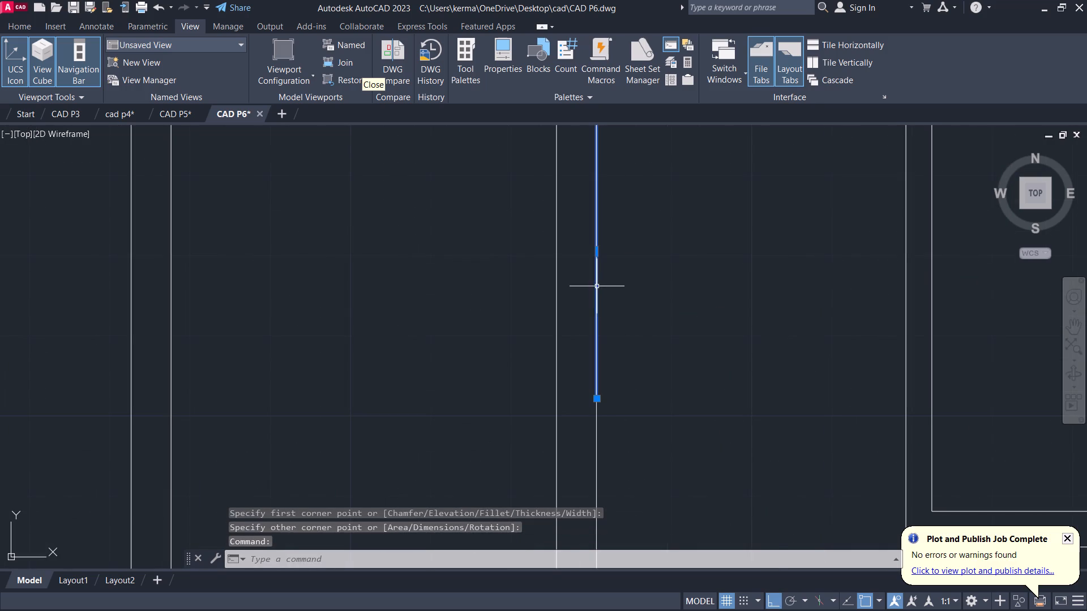
left_click(597, 247)
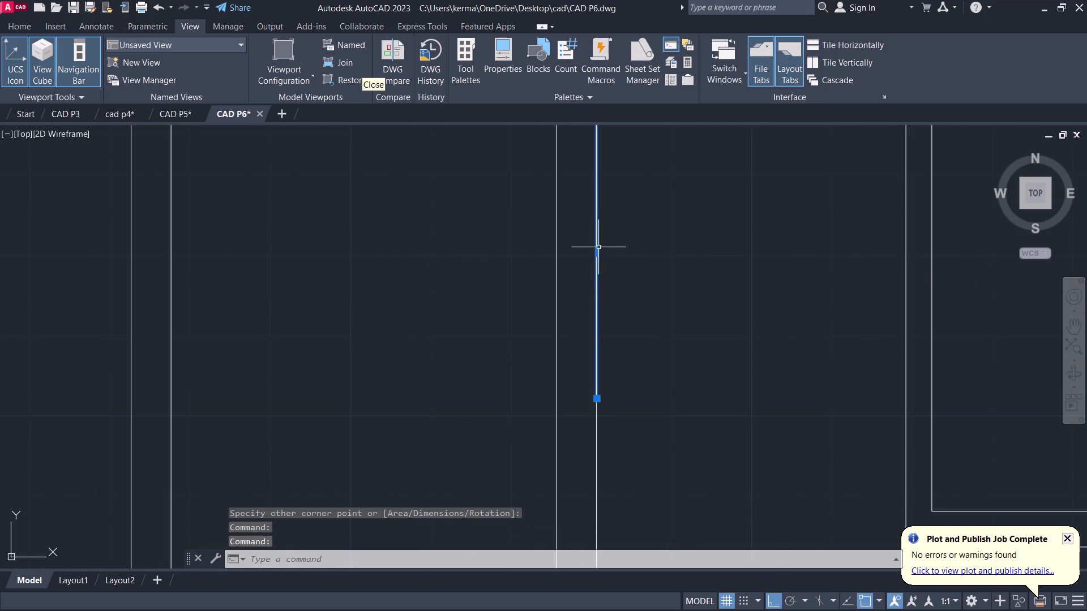
left_click(596, 255)
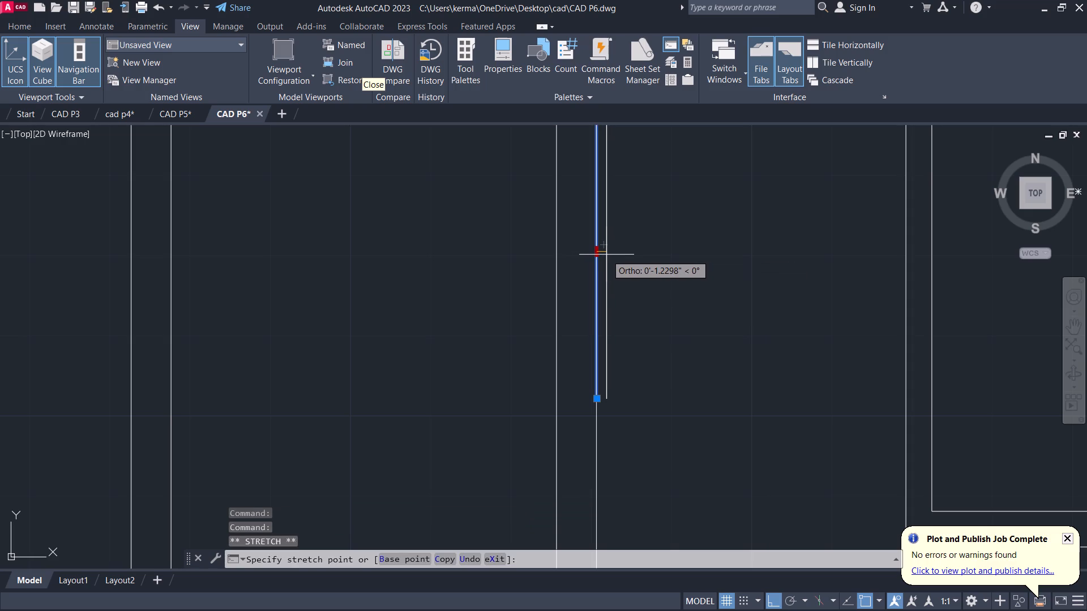
key("Delete")
key("Delete")
key("Delete")
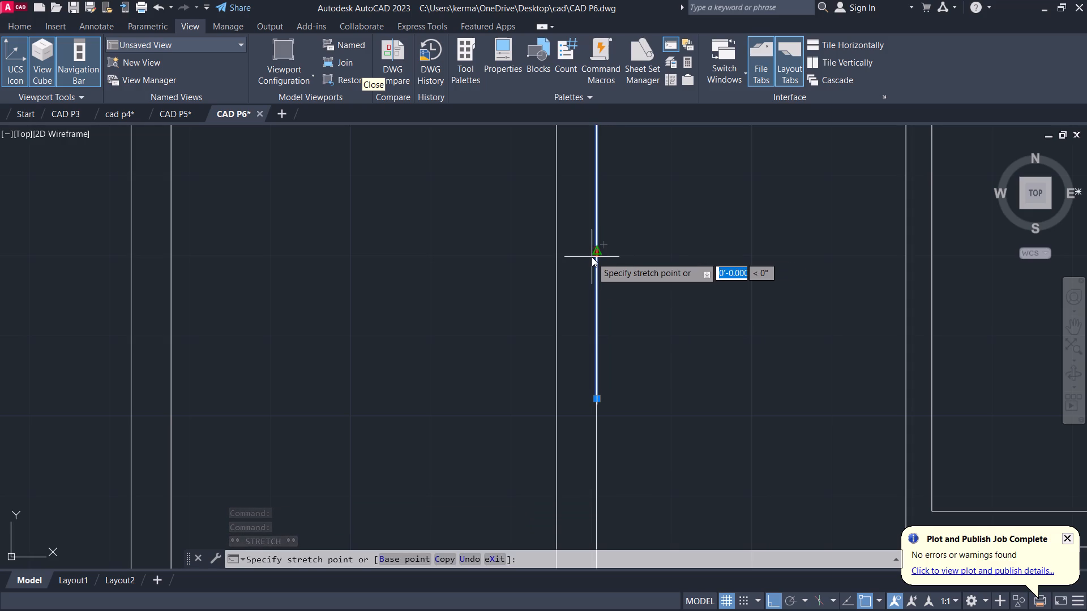
key("Delete")
key("Escape")
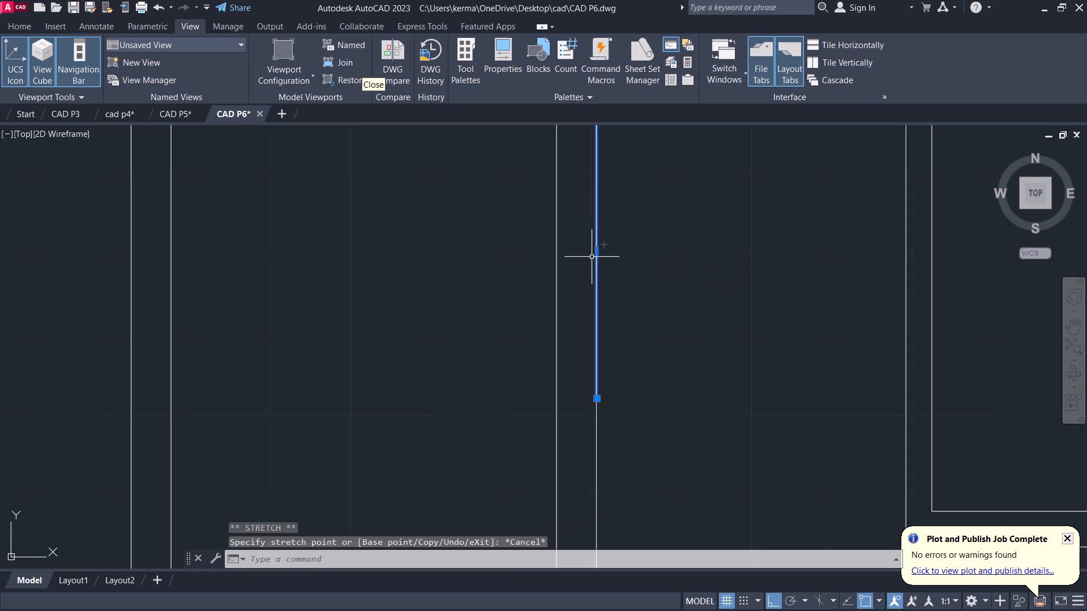
key("Delete")
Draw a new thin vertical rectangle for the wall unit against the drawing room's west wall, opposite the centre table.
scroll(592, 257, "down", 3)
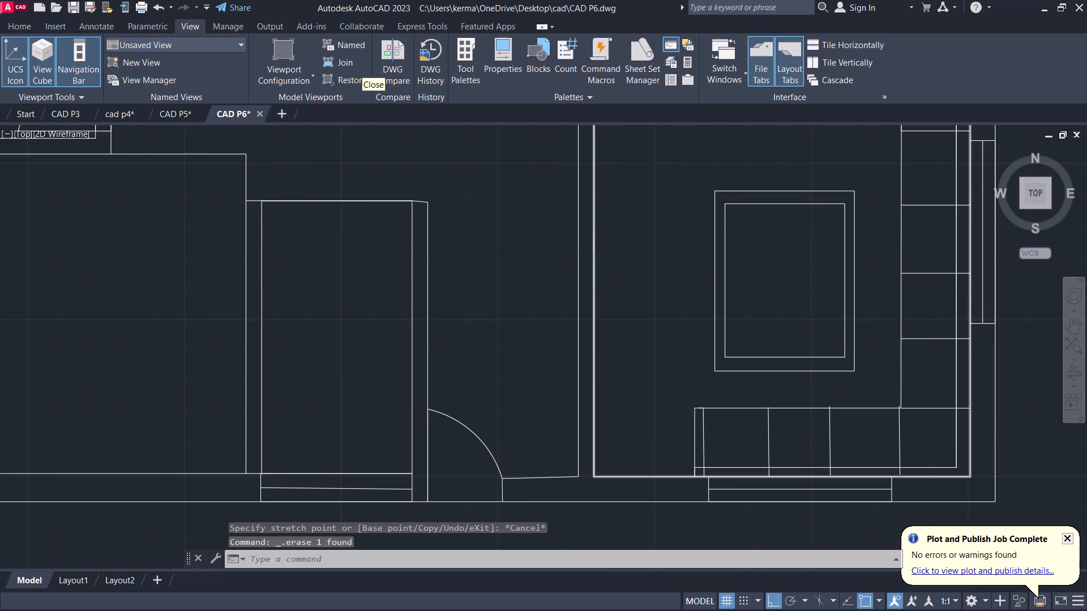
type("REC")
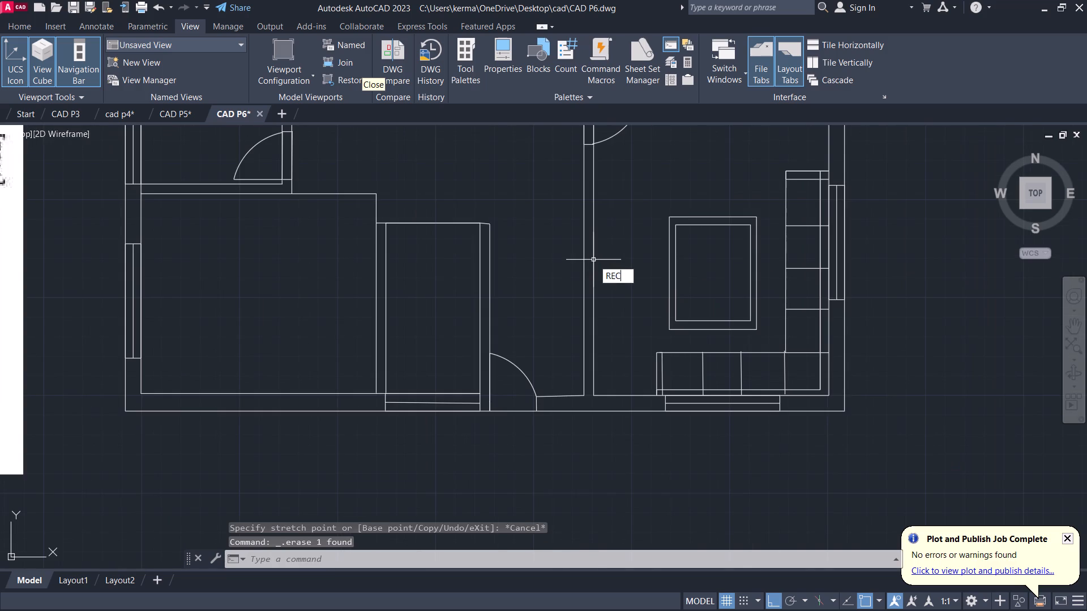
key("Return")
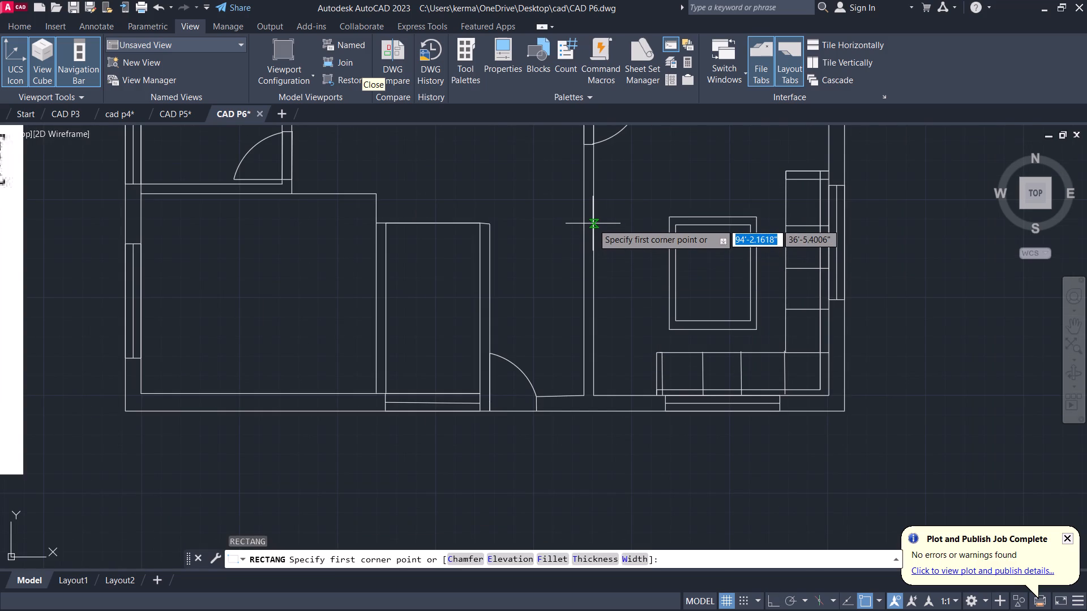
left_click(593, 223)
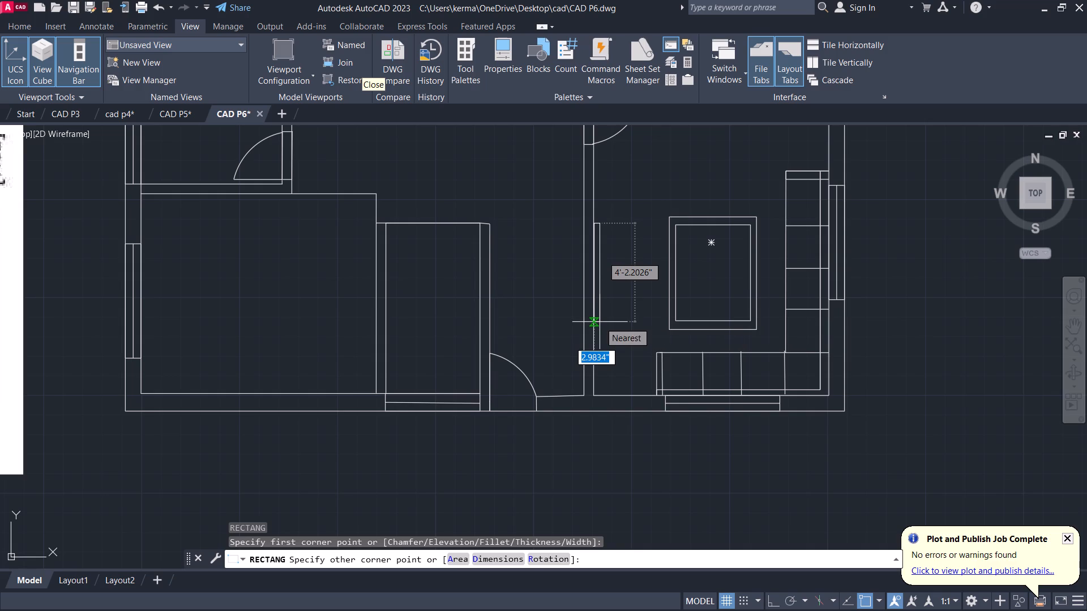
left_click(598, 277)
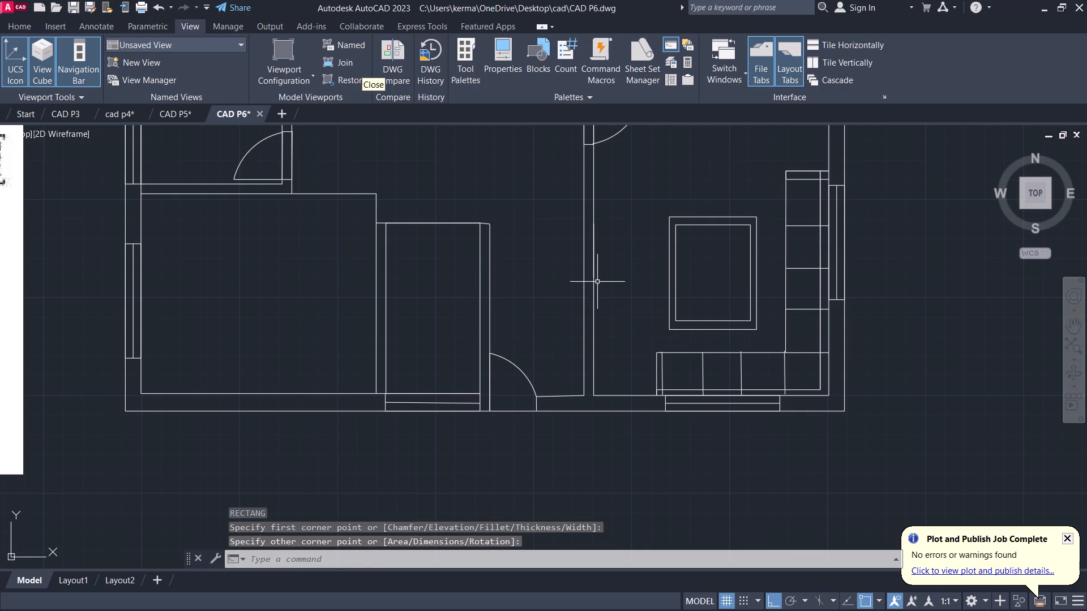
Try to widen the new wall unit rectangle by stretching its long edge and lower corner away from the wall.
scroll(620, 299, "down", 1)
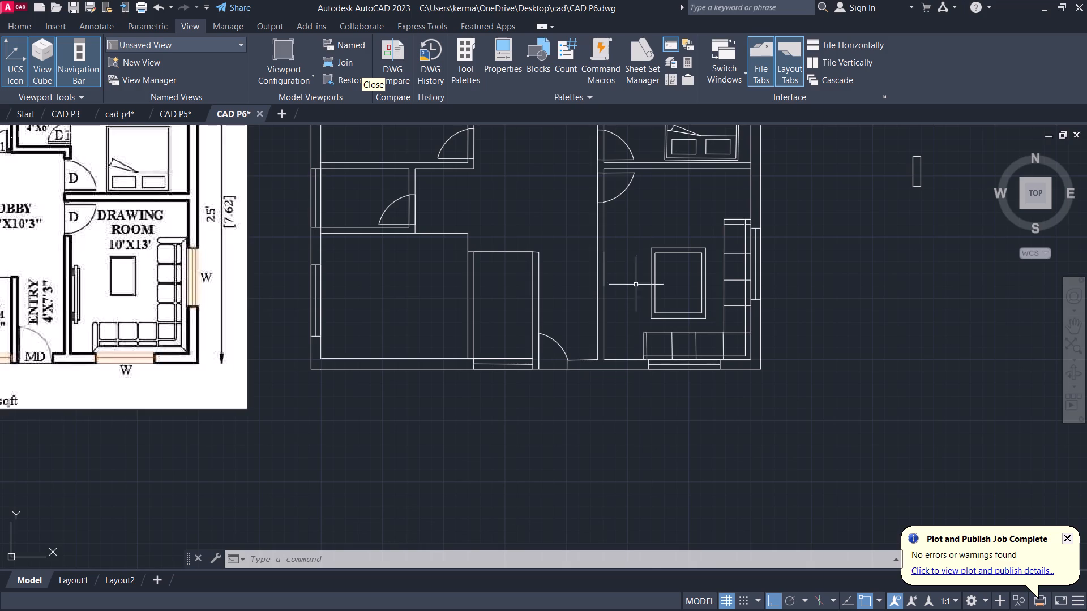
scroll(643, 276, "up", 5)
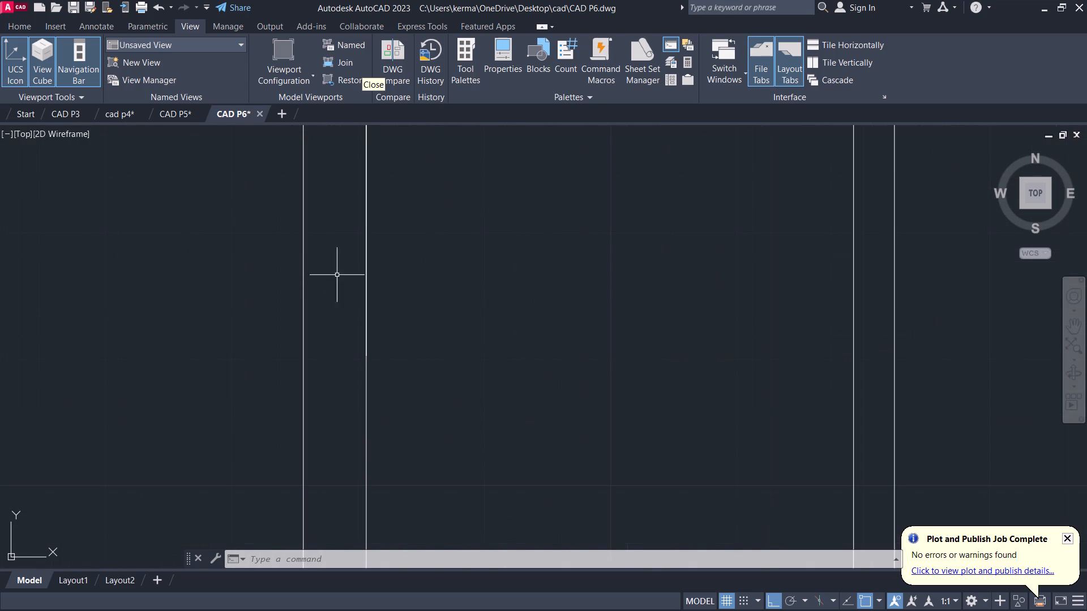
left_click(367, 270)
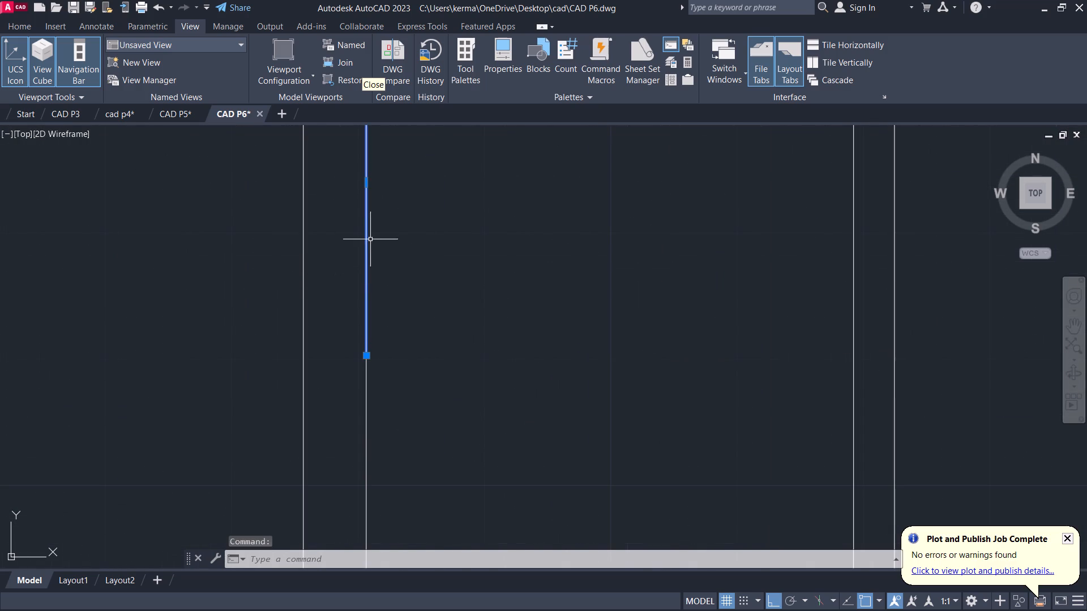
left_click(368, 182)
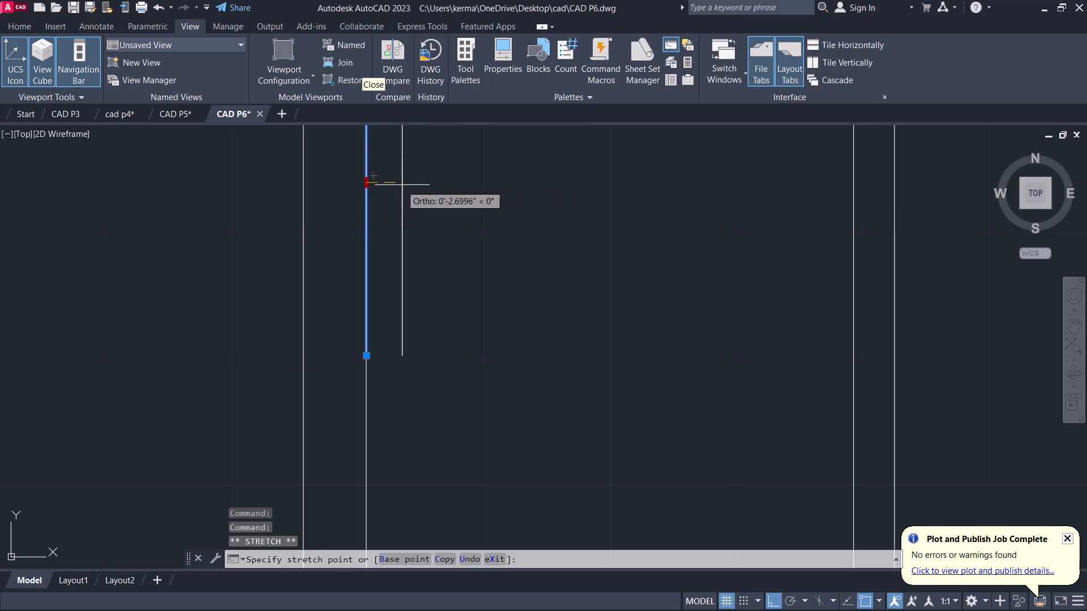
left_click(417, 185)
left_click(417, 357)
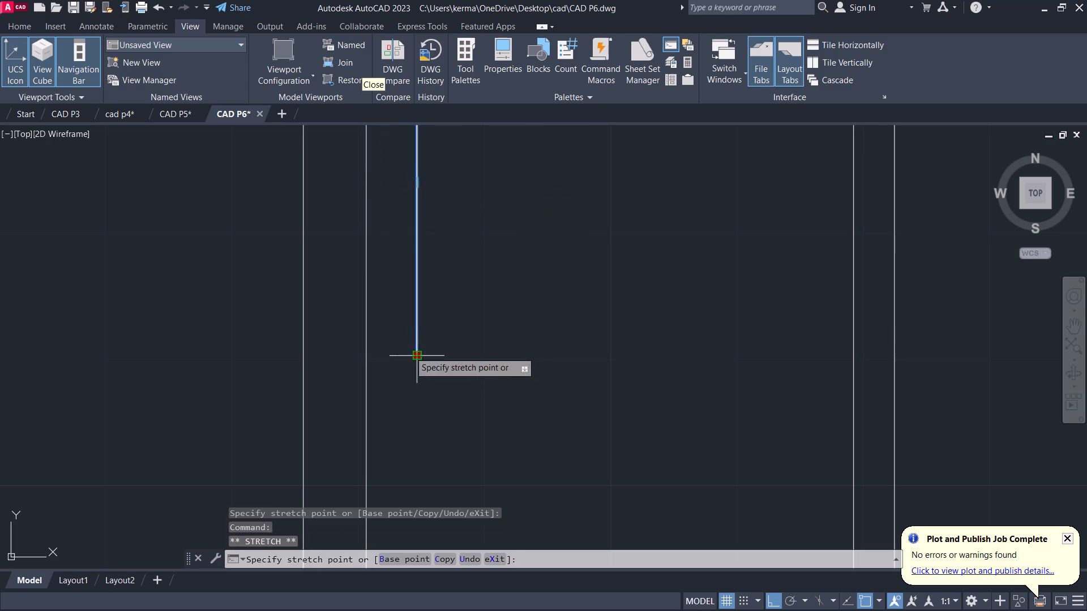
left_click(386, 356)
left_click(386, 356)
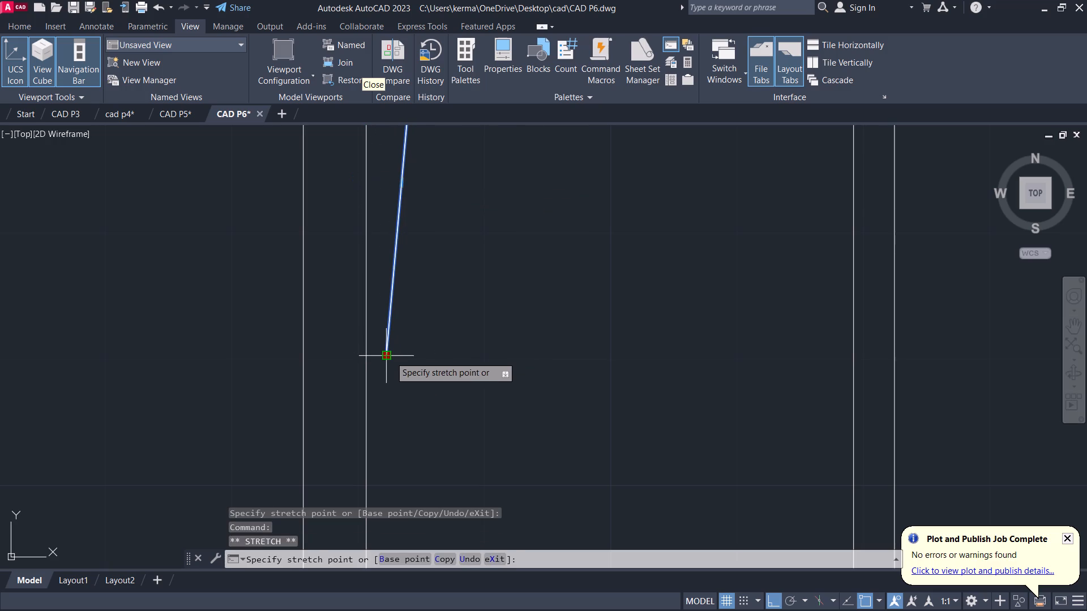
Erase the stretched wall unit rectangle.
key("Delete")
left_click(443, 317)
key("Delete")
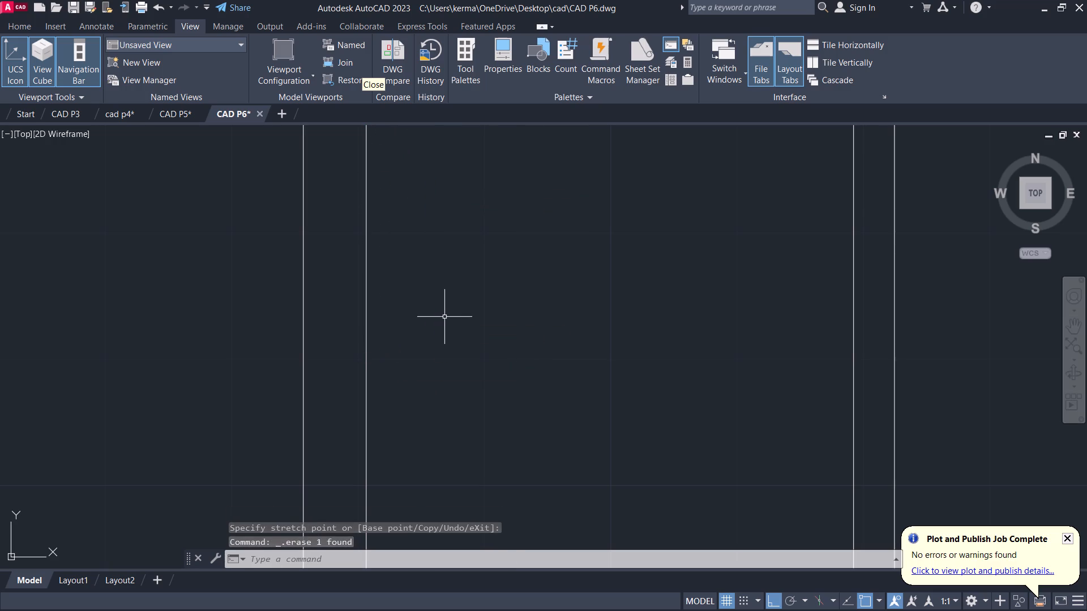
Draw a thin vertical rectangle for the wall unit in the empty area south of and between the reference image and floor plan.
type("REC")
key("Return")
scroll(404, 313, "down", 3)
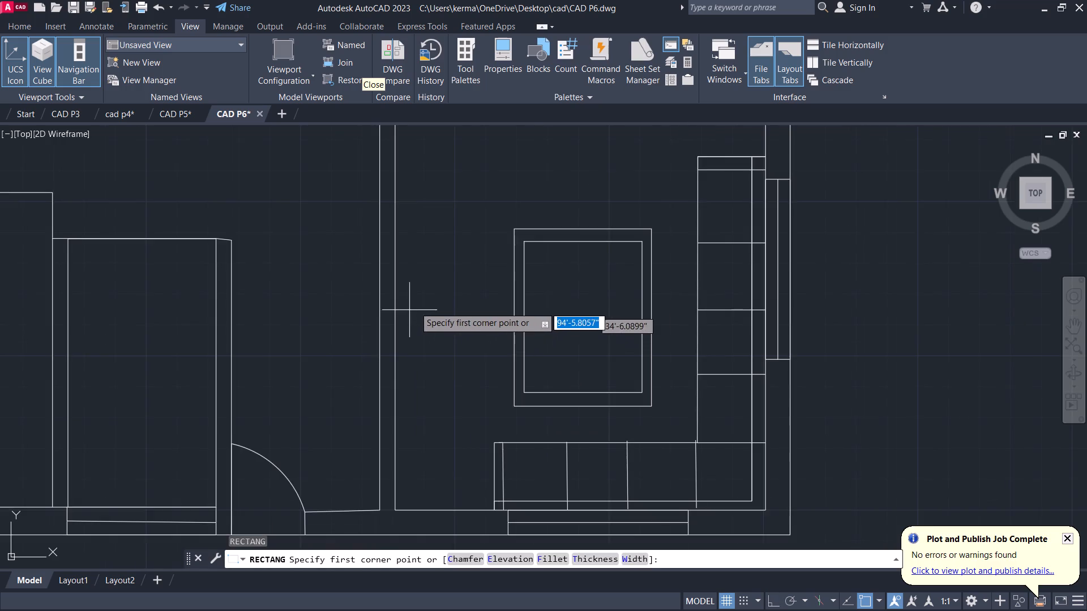
scroll(421, 303, "down", 3)
middle_click_drag(425, 303, 880, 324)
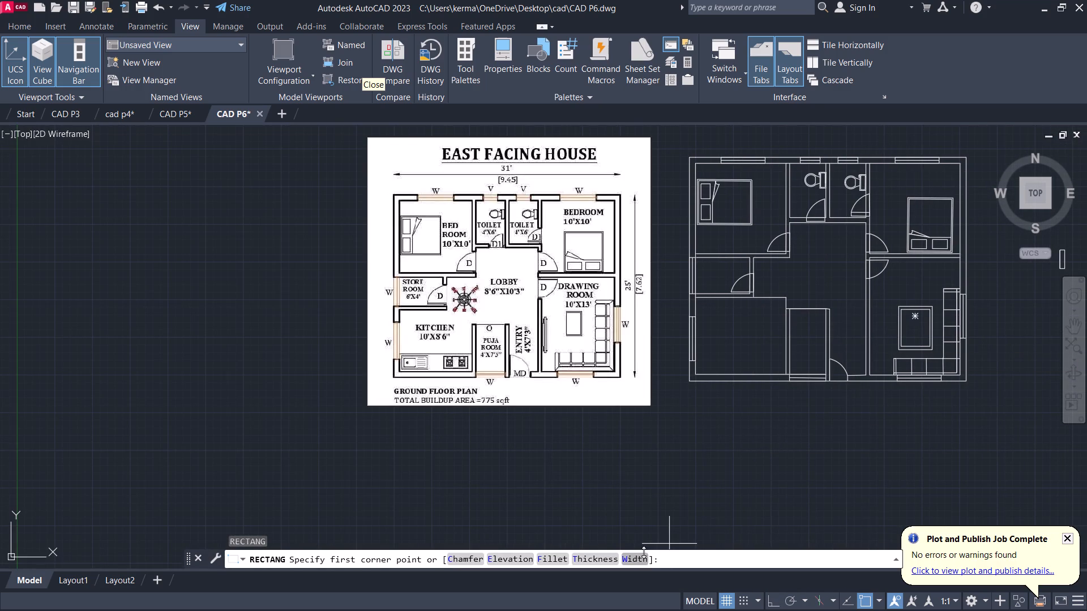
left_click(669, 440)
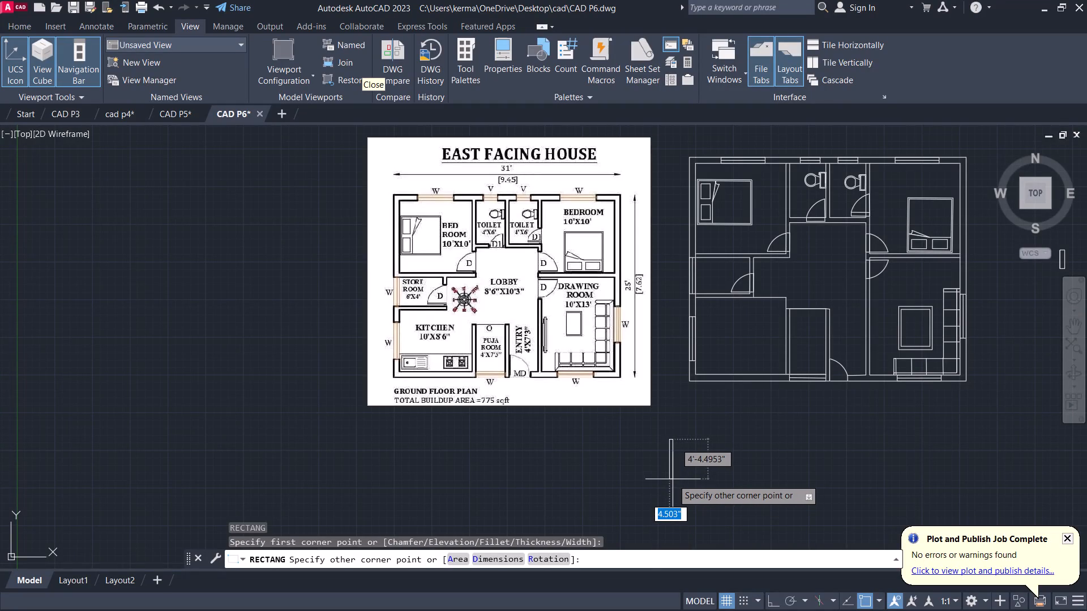
left_click(672, 470)
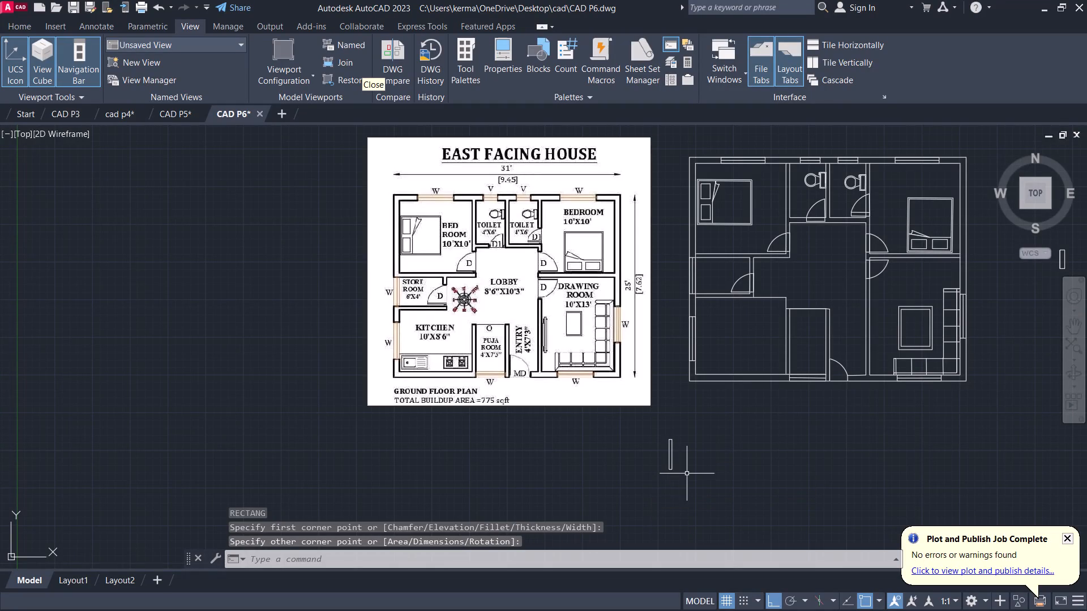
Draw a longer thin rectangle, about 3.4" wide and 5' long, along the first rectangle's east edge, extending past both its ends.
type("REC")
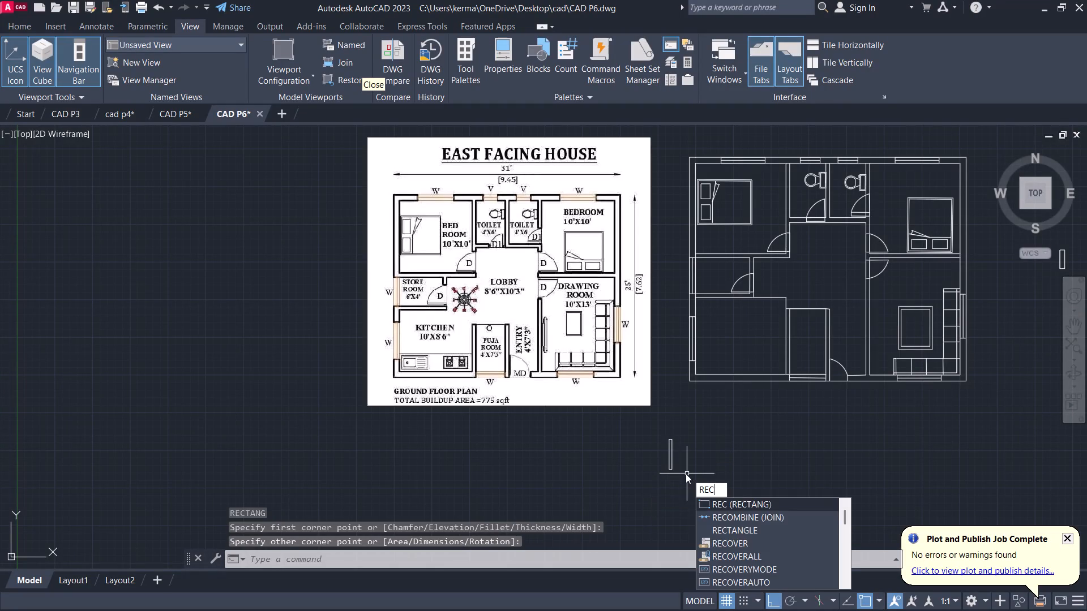
key("Return")
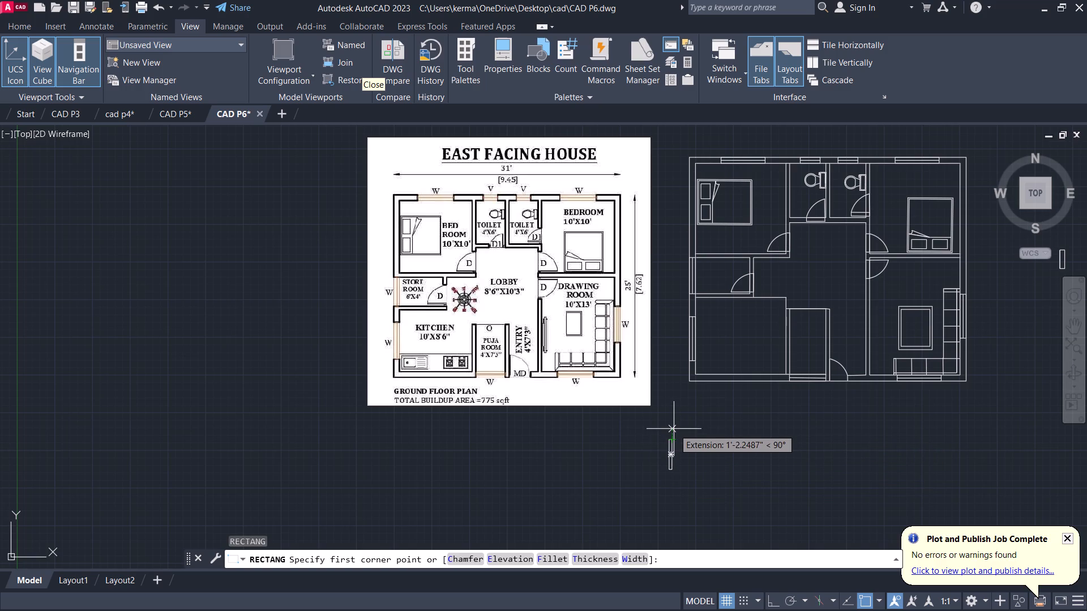
left_click(674, 431)
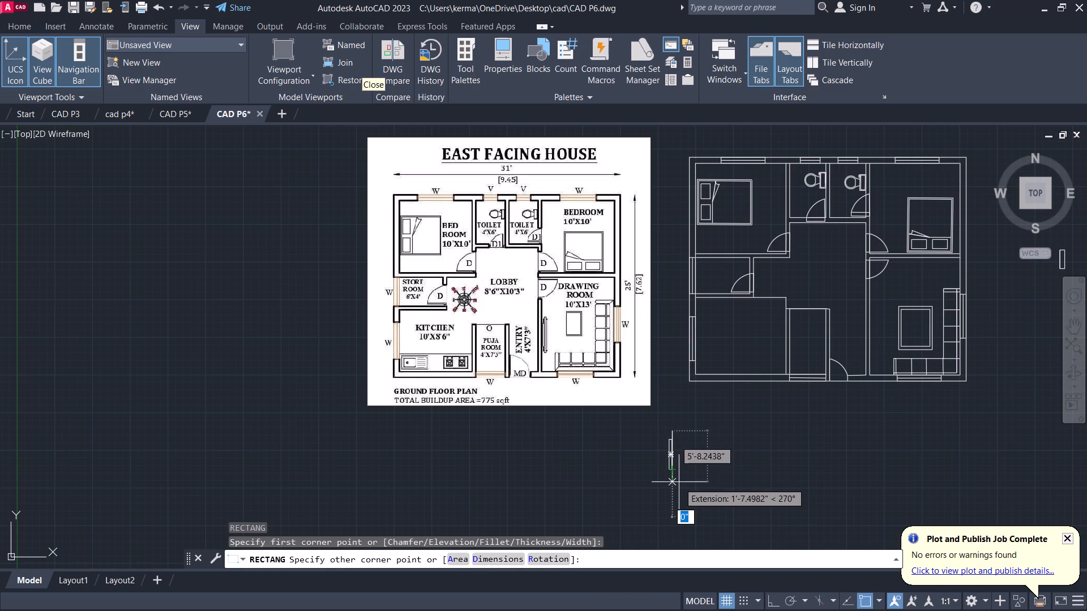
scroll(679, 481, "up", 4)
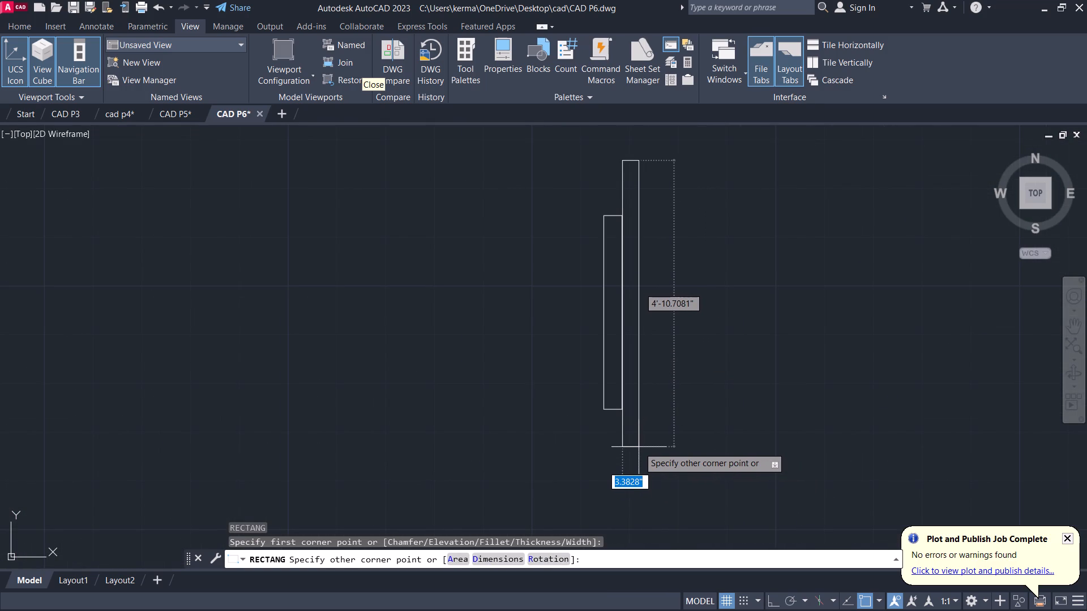
left_click(638, 454)
Move both wall unit rectangles, with Ortho off, by the shorter one's lower west corner onto the drawing room's west wall beside the centre table.
scroll(683, 429, "down", 1)
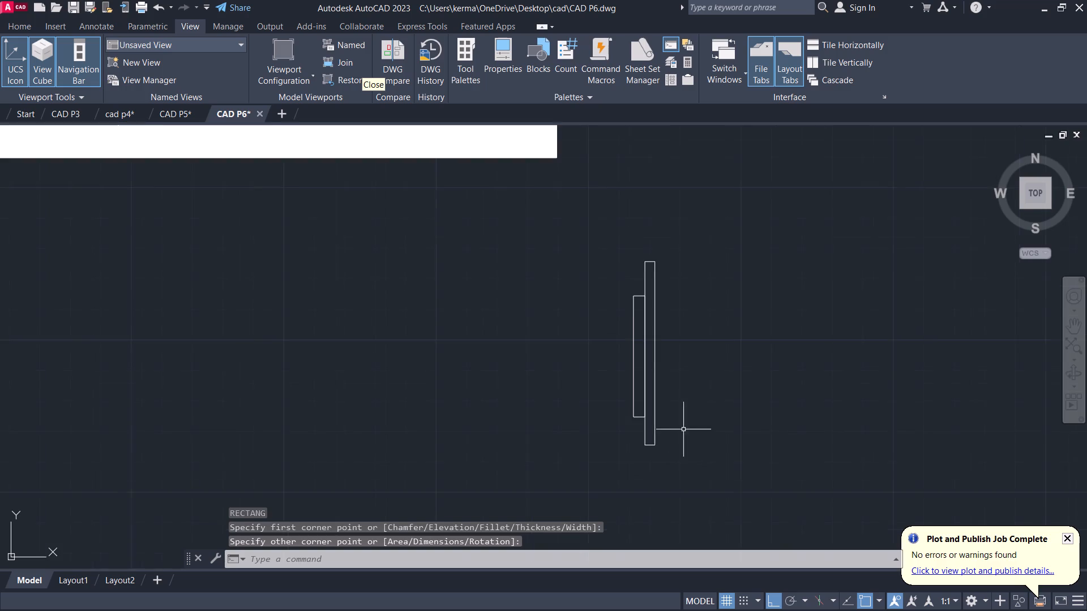
scroll(683, 429, "down", 2)
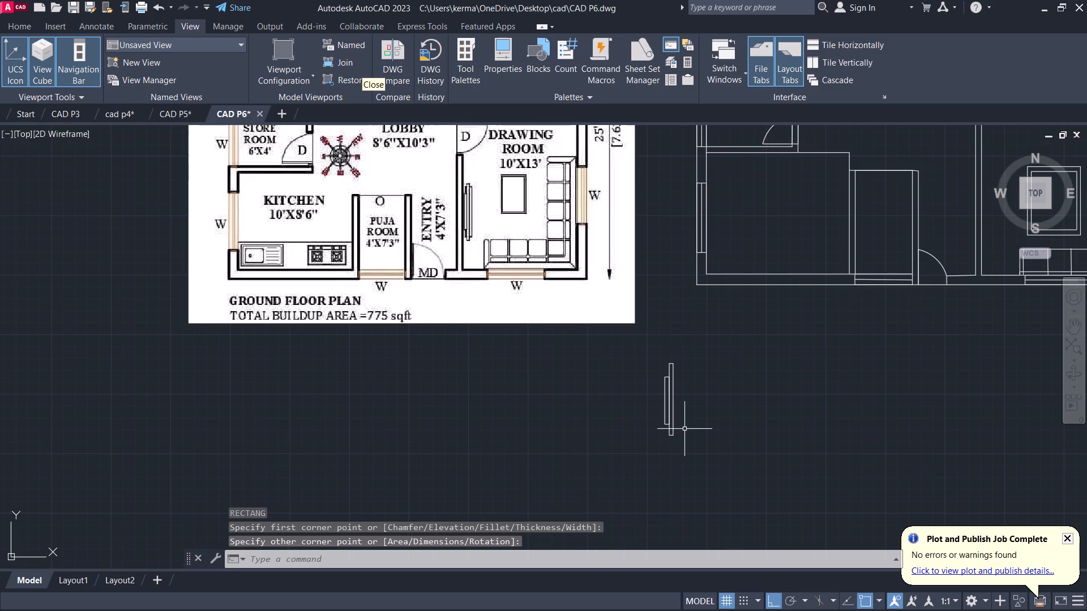
left_click(686, 448)
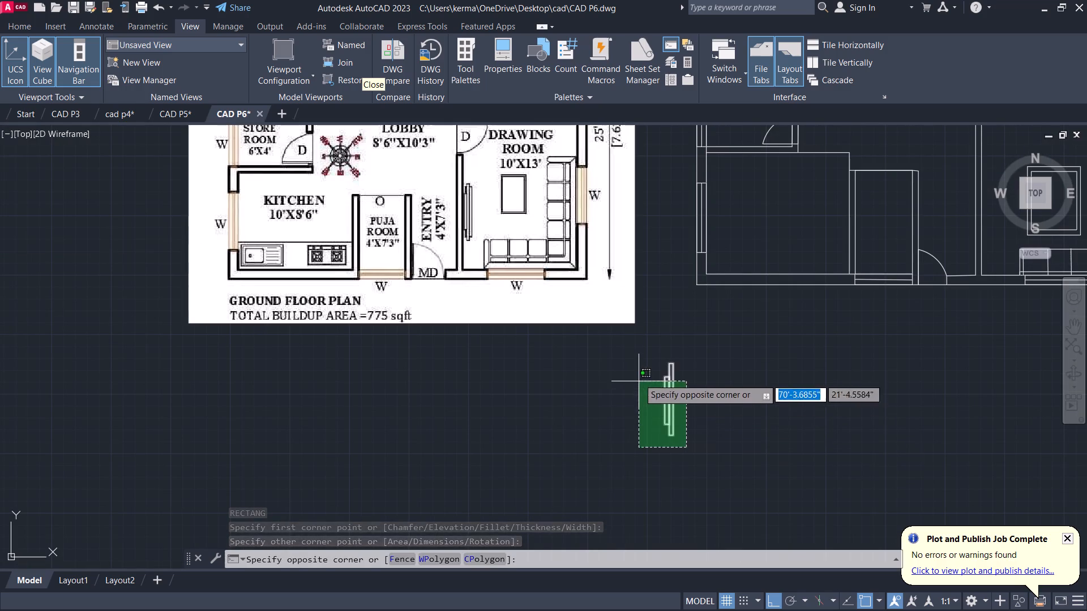
left_click(643, 359)
key("m")
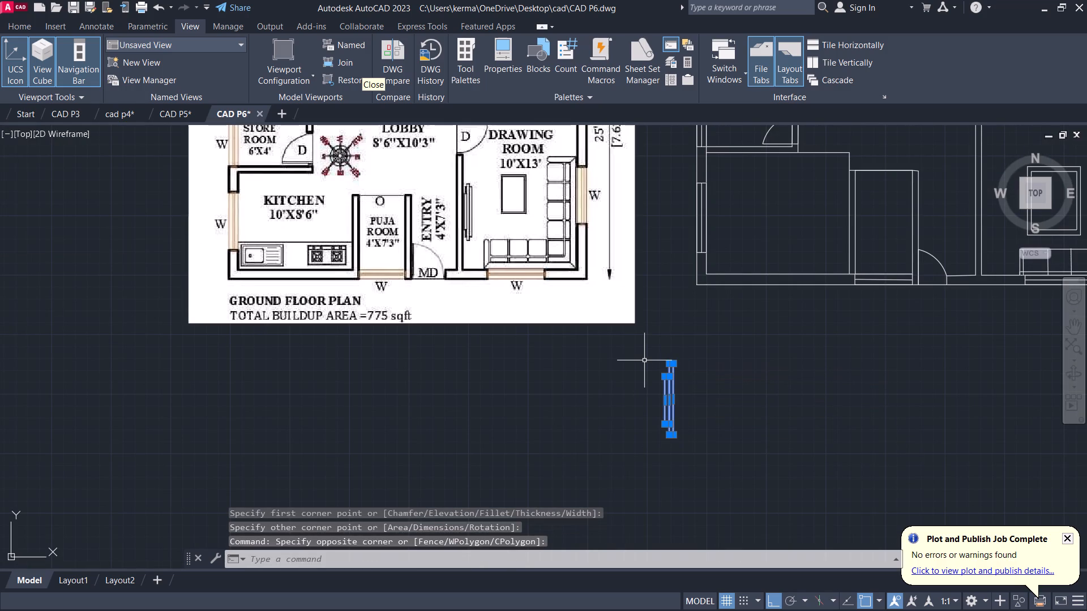
key("Return")
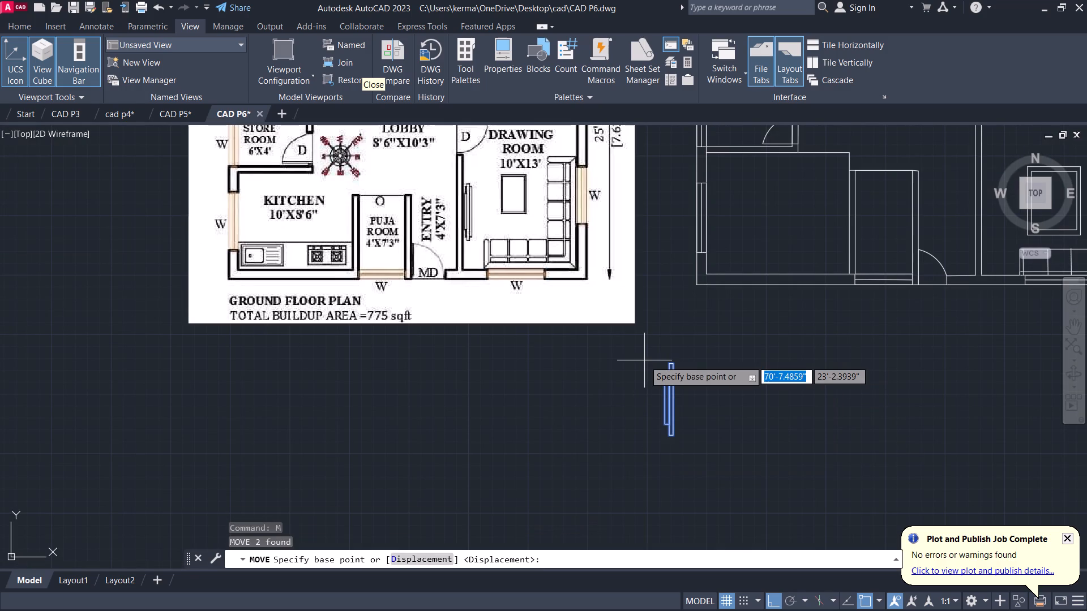
left_click(663, 419)
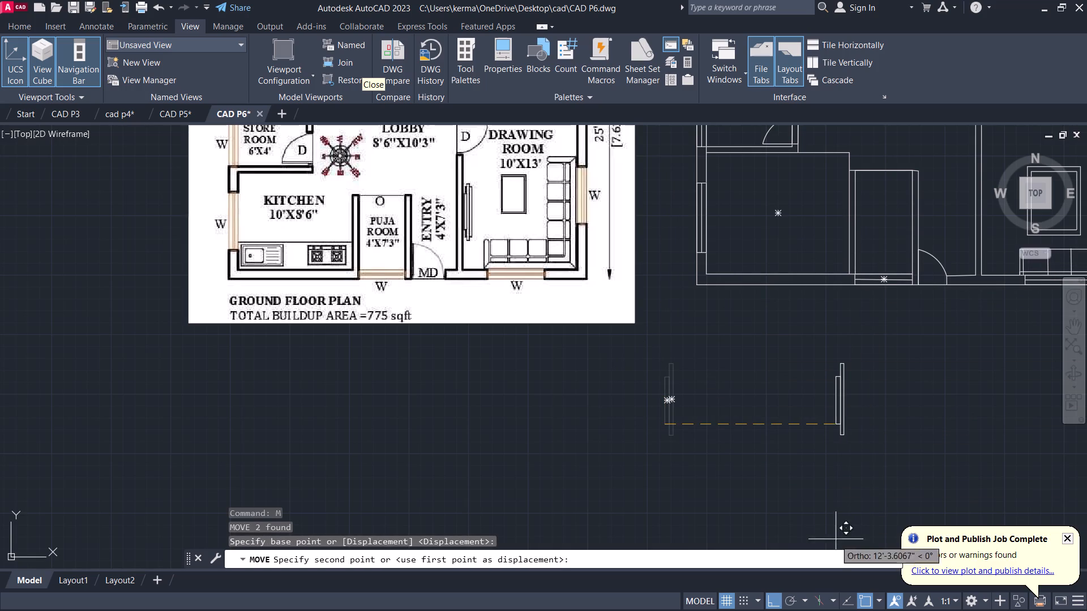
left_click(771, 596)
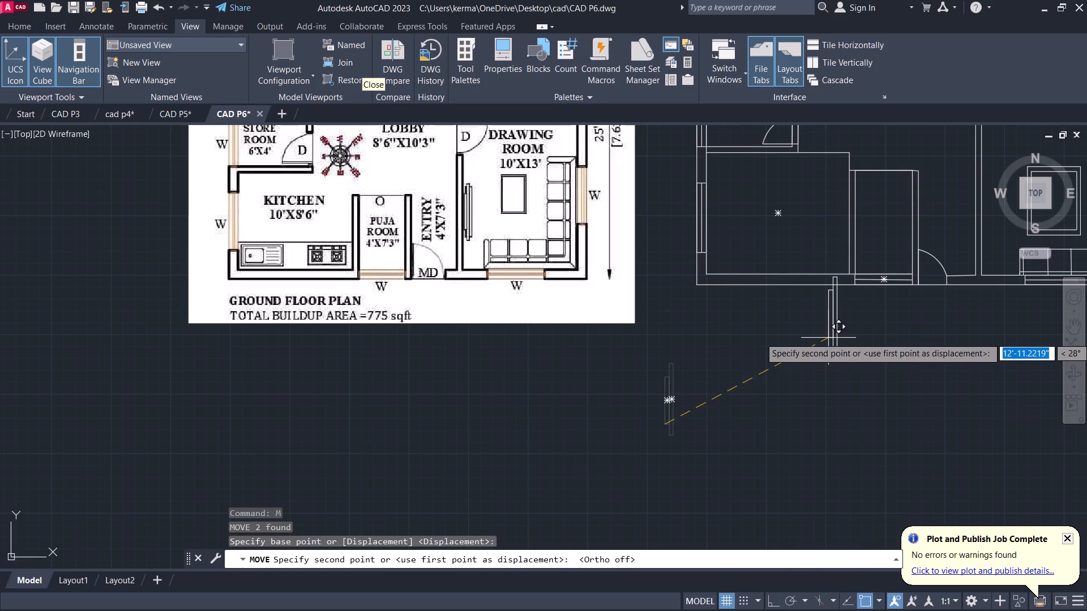
middle_click_drag(825, 338, 439, 453)
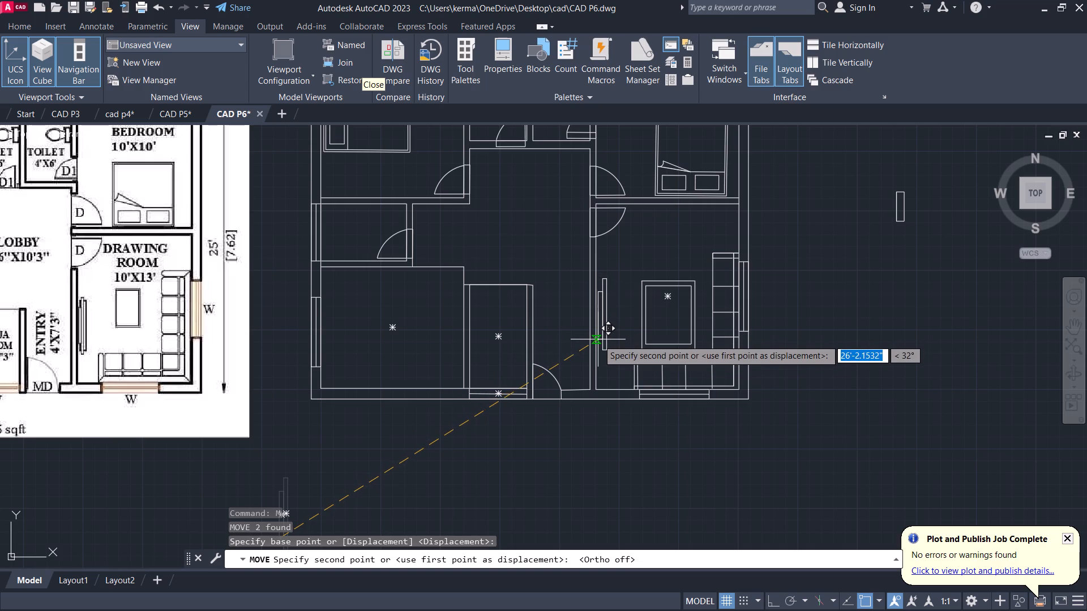
left_click(598, 339)
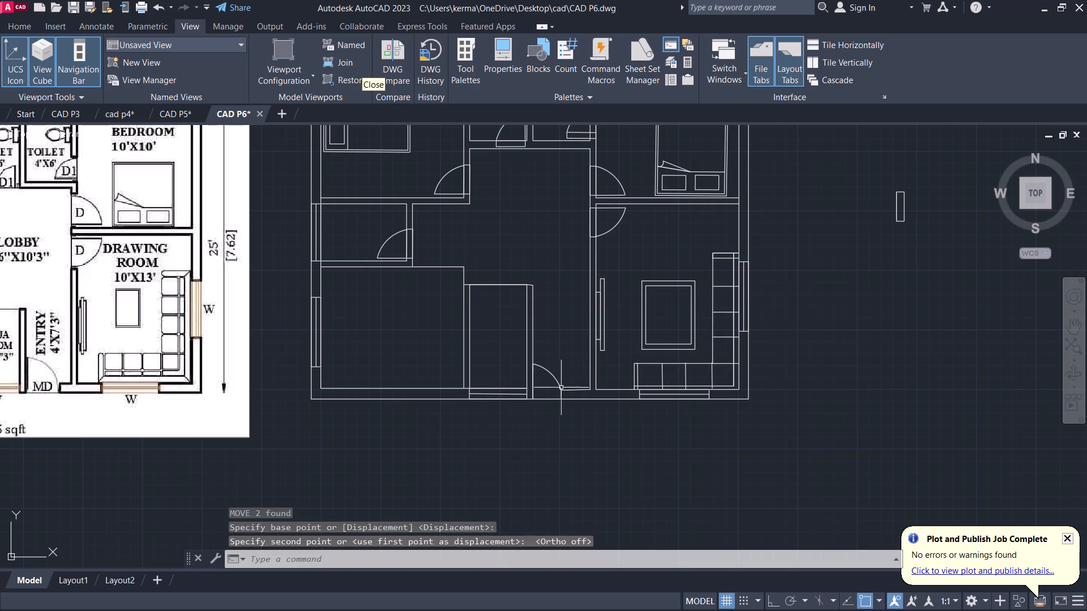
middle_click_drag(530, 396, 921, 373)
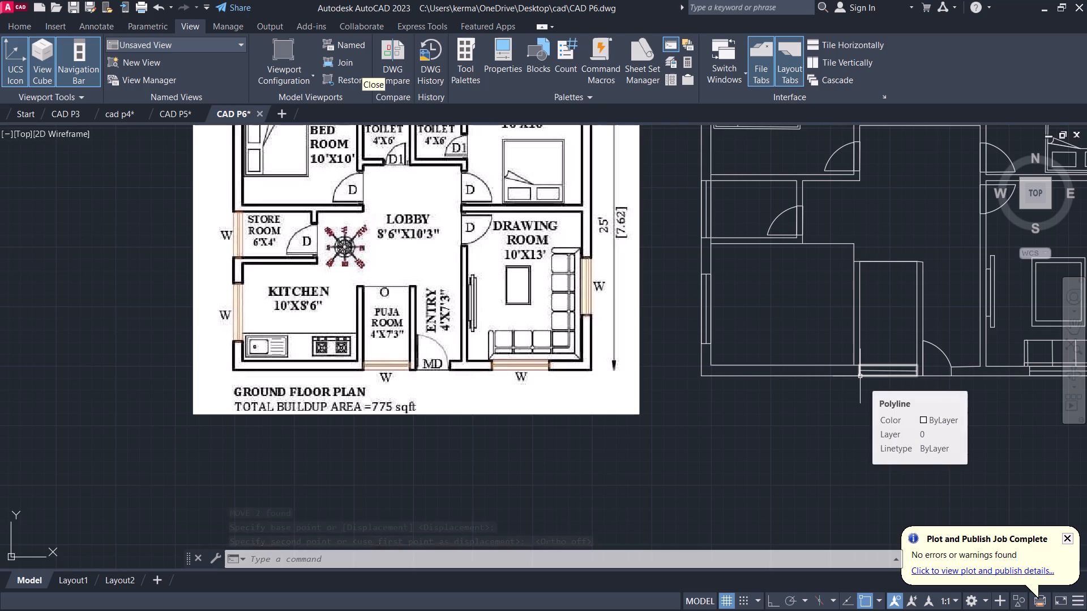
Draw the kitchen counter's front edge as a horizontal line about 10' long from the west wall to the east wall.
key("l")
key("Return")
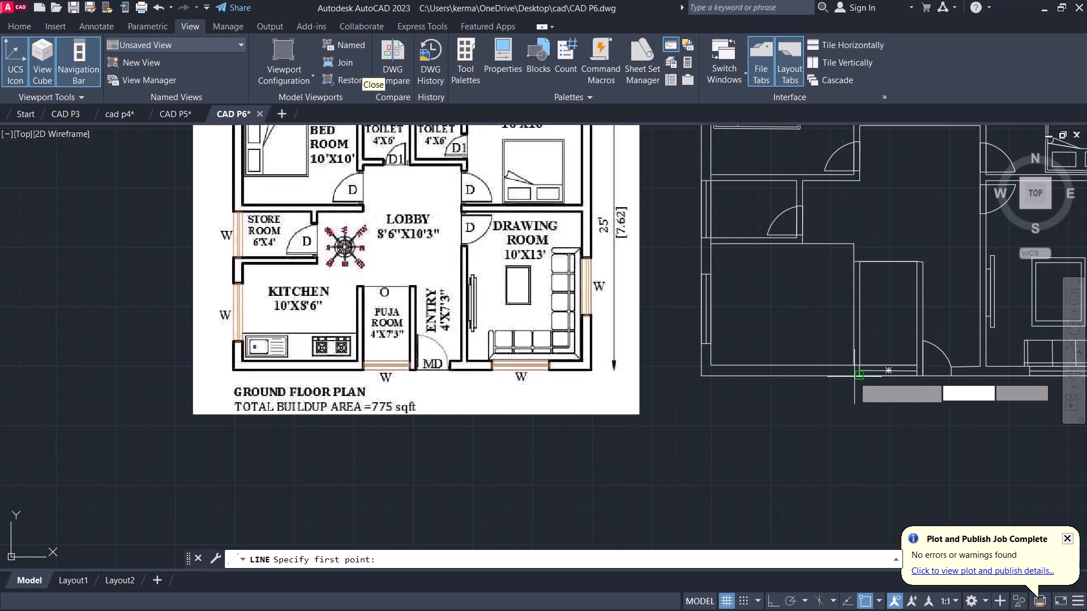
left_click(711, 329)
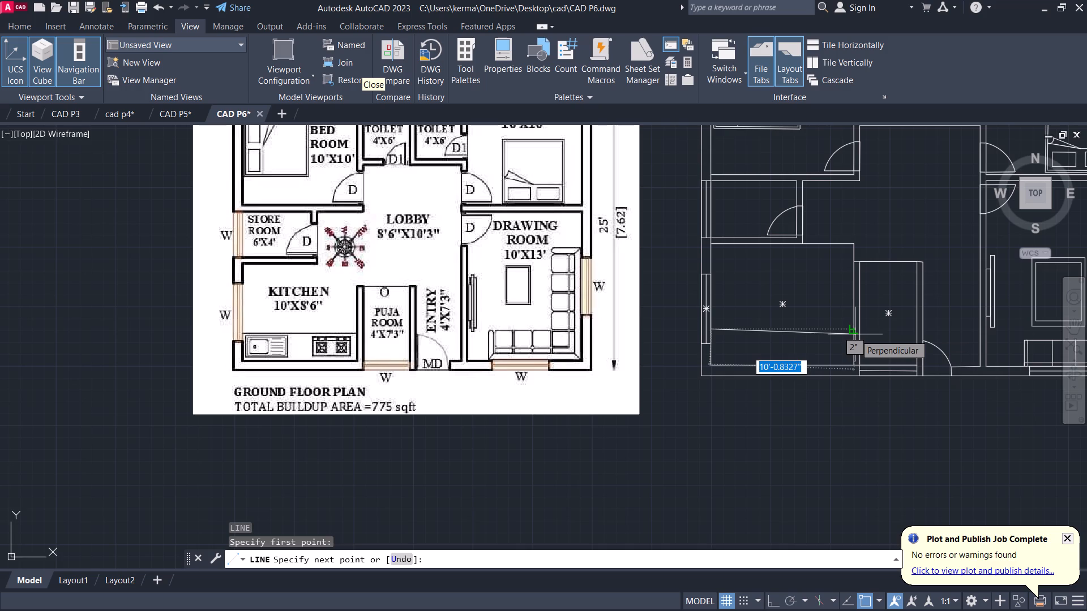
left_click(855, 334)
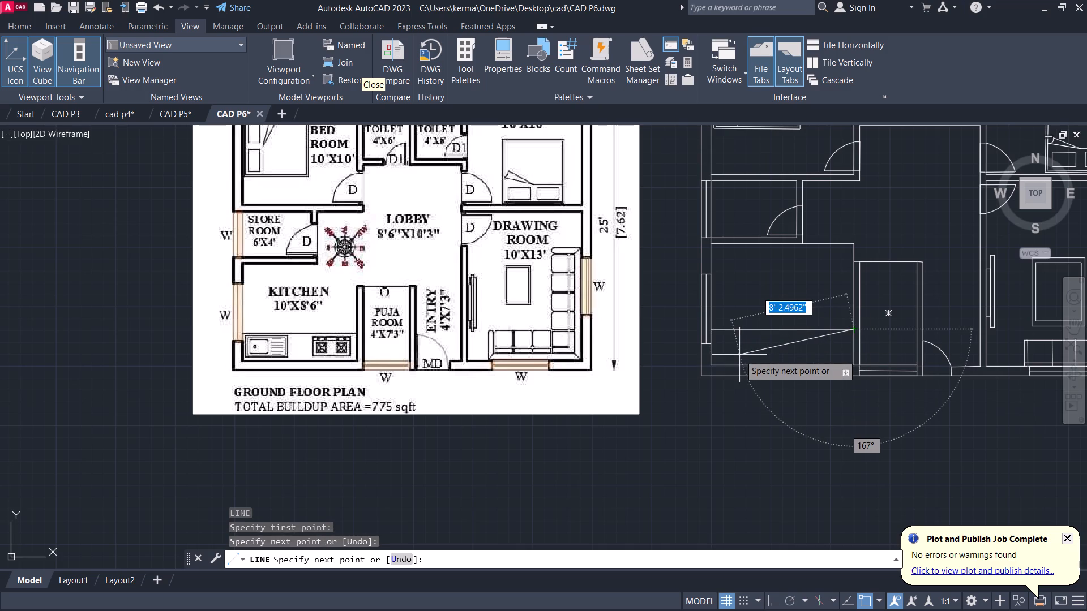
key("Escape")
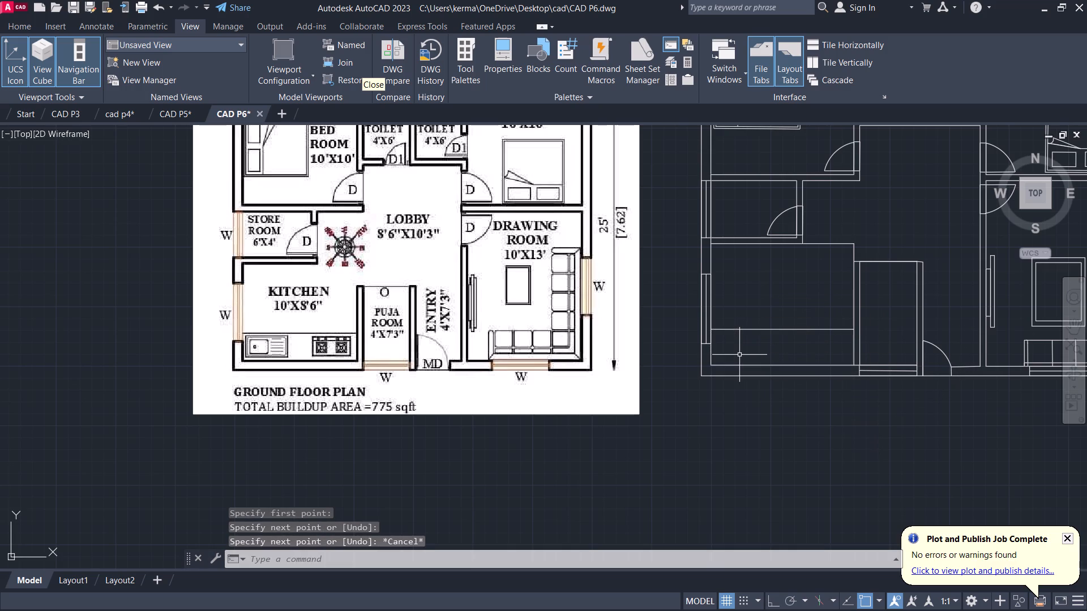
Draw a rectangle for the stove, about 3'-1" by 1'-6", near the east end of the kitchen counter.
scroll(330, 345, "up", 4)
scroll(346, 351, "down", 2)
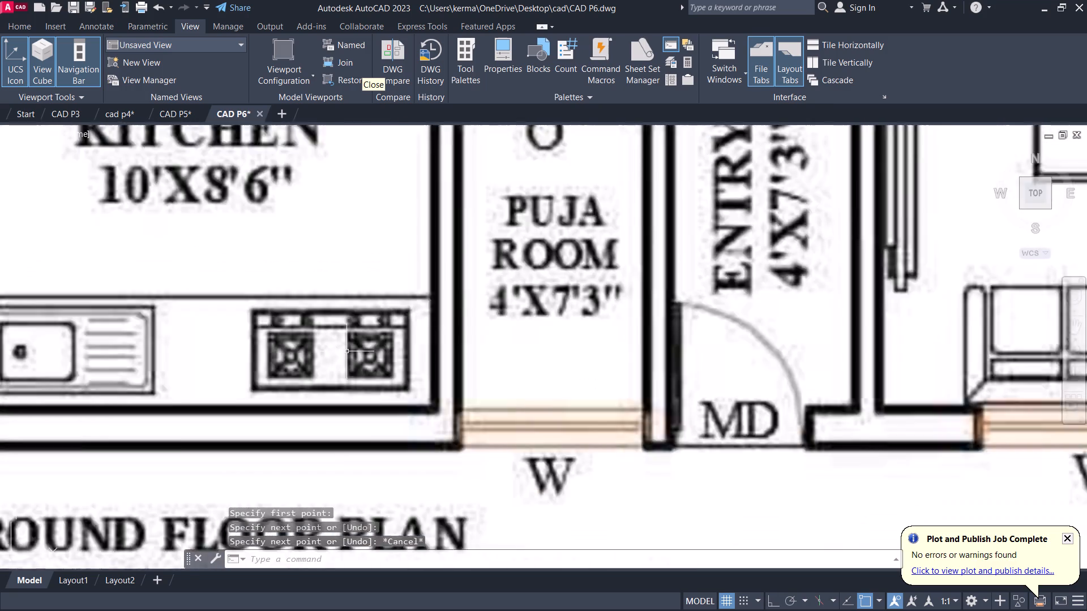
scroll(346, 351, "down", 2)
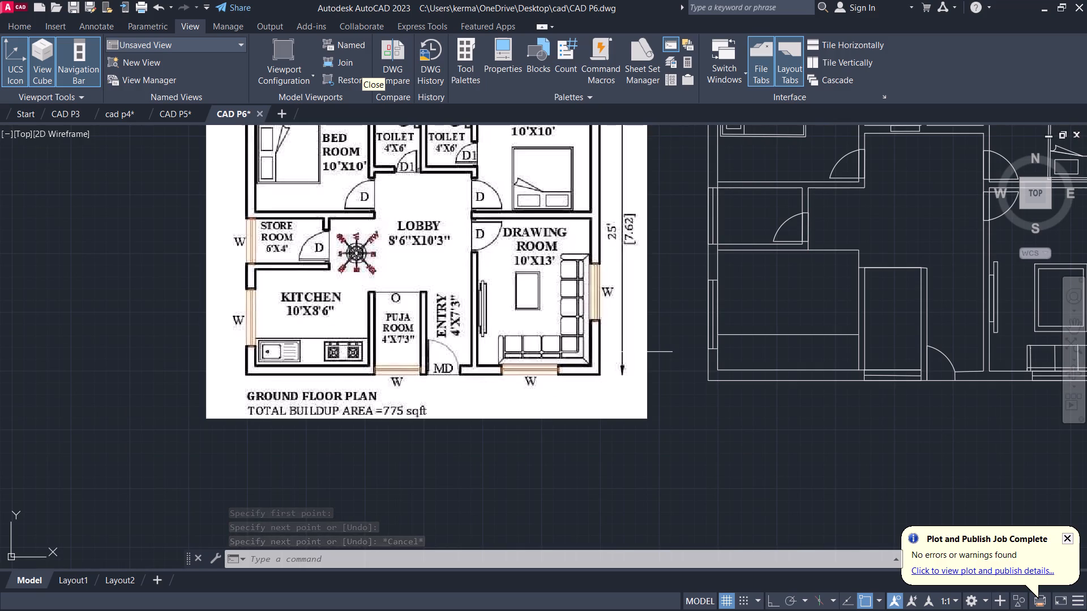
type("RE")
key("c")
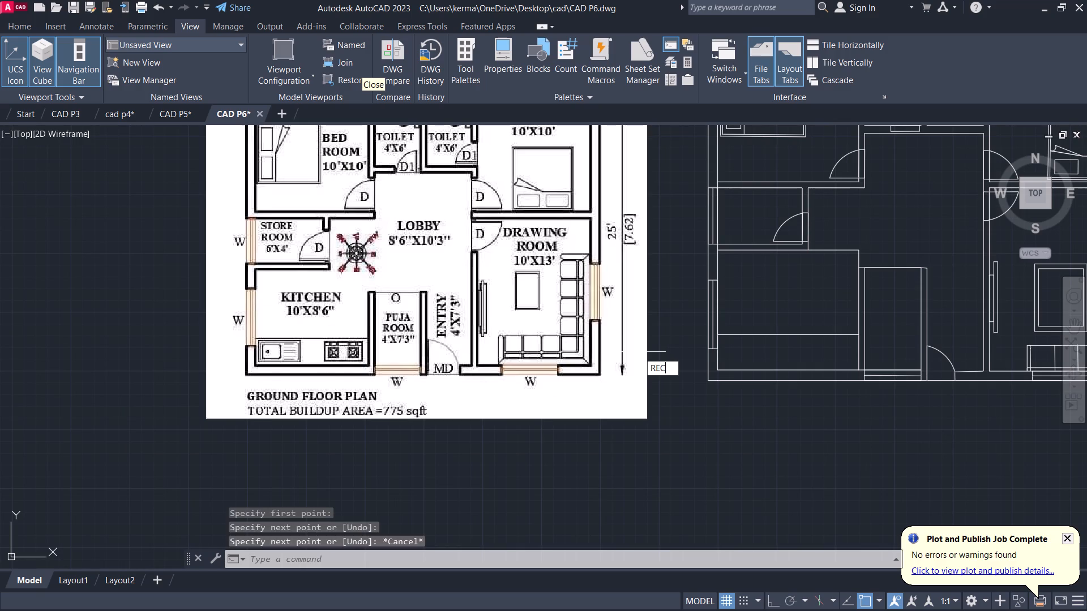
key("Return")
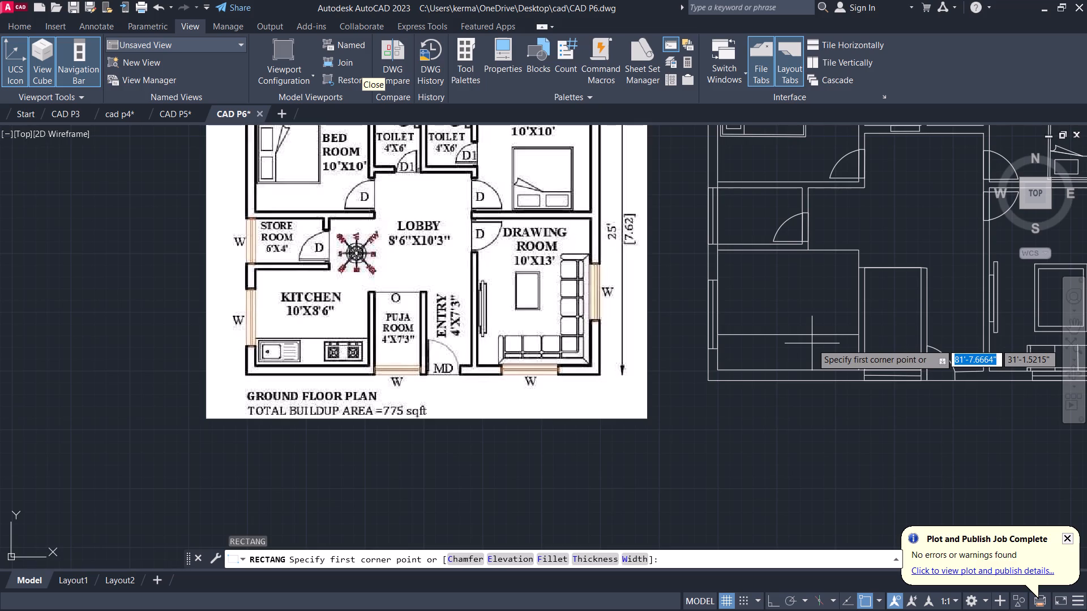
left_click(812, 343)
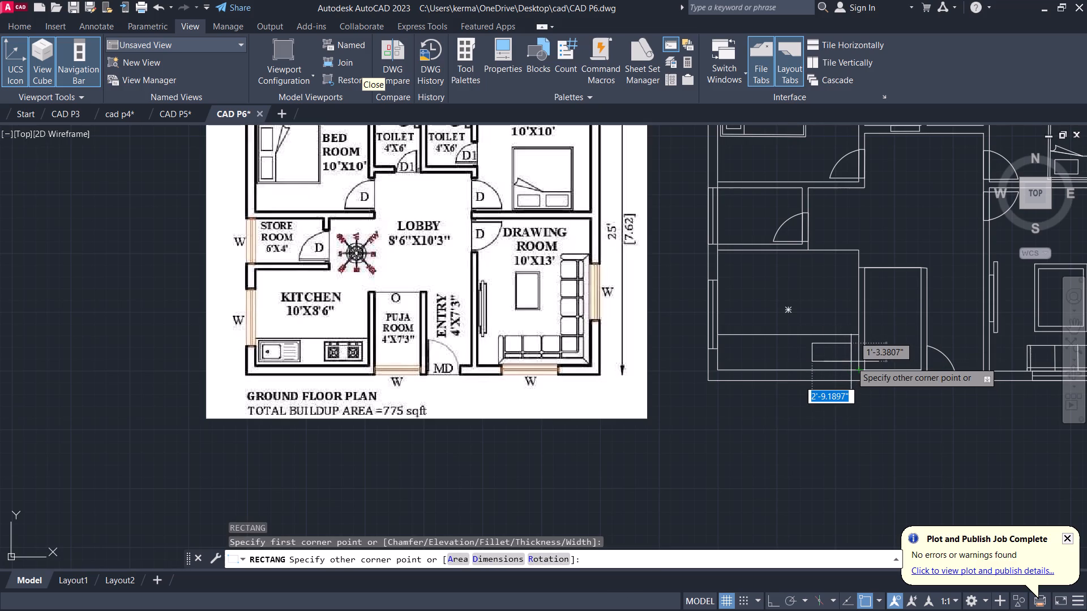
scroll(851, 362, "up", 4)
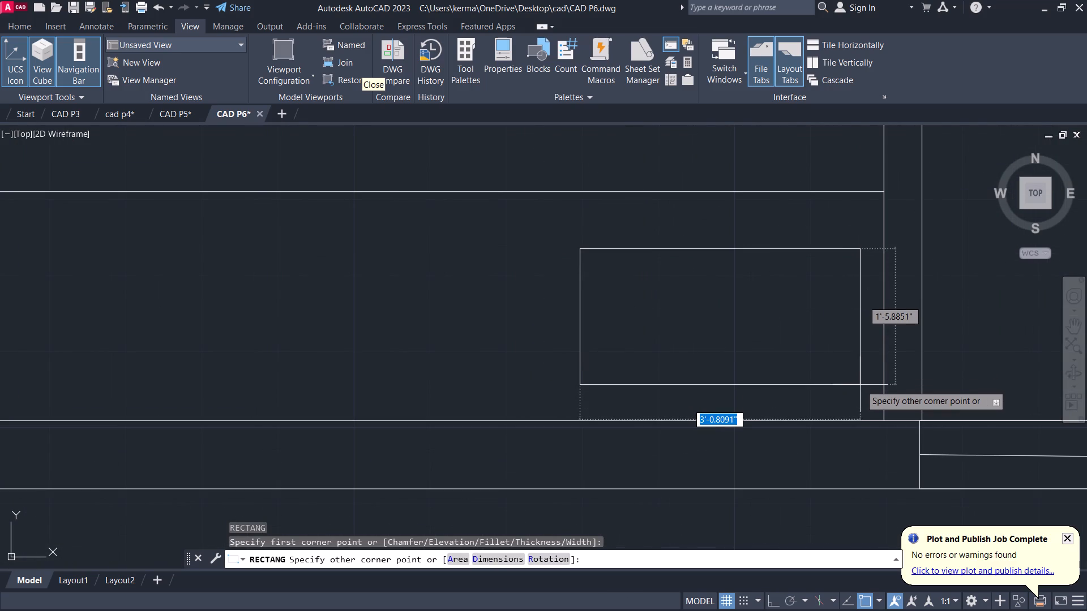
left_click(860, 385)
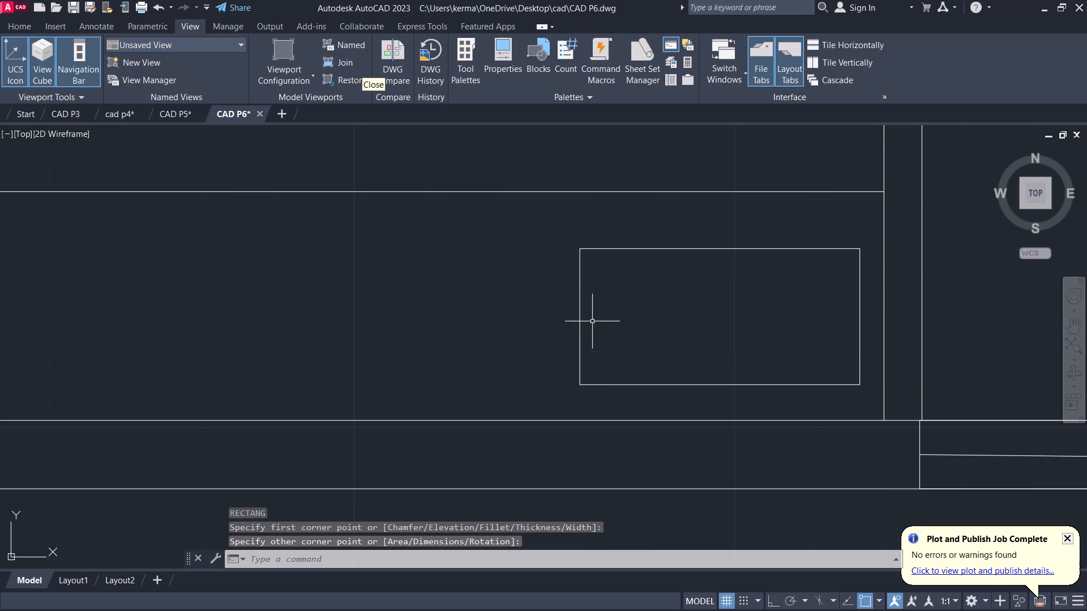
With Ortho on, stretch the stove rectangle's west edge about 1'-3" outward, and pull it partly back east.
left_click(577, 329)
left_click(580, 329)
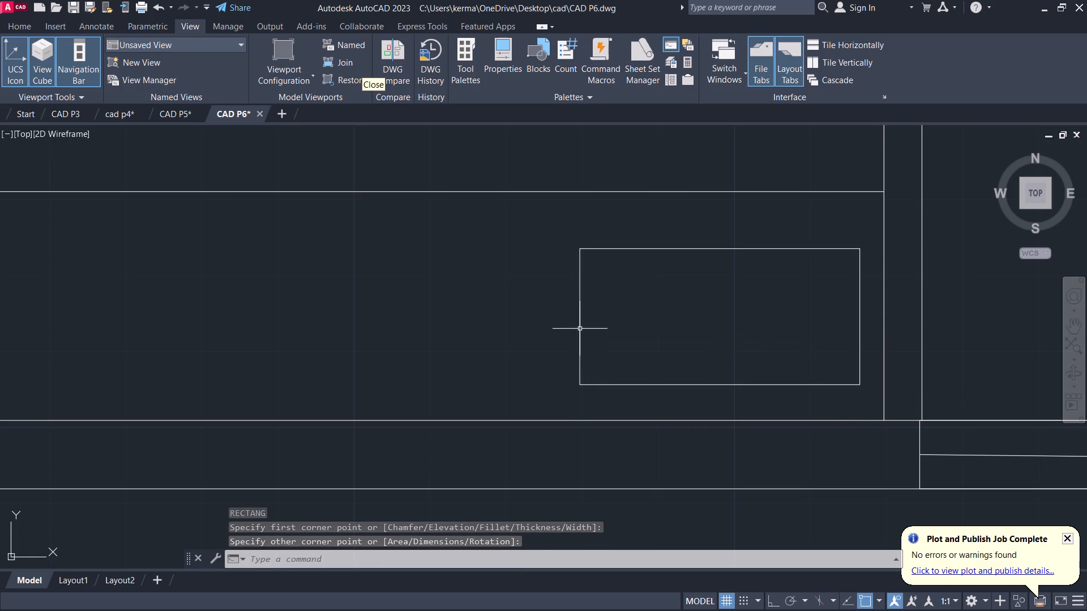
left_click(580, 328)
left_click(577, 320)
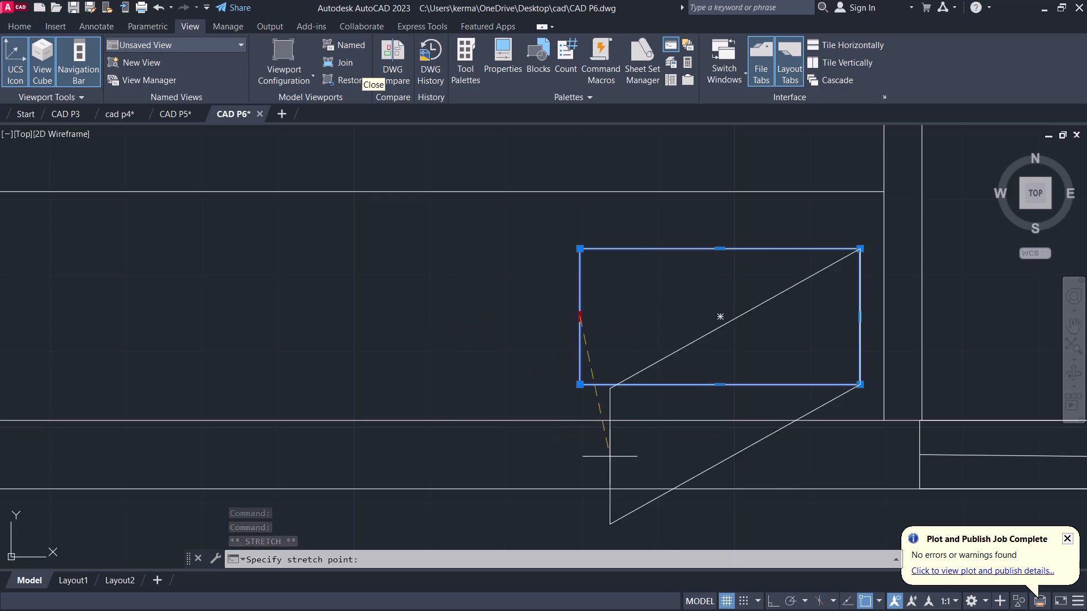
left_click(769, 602)
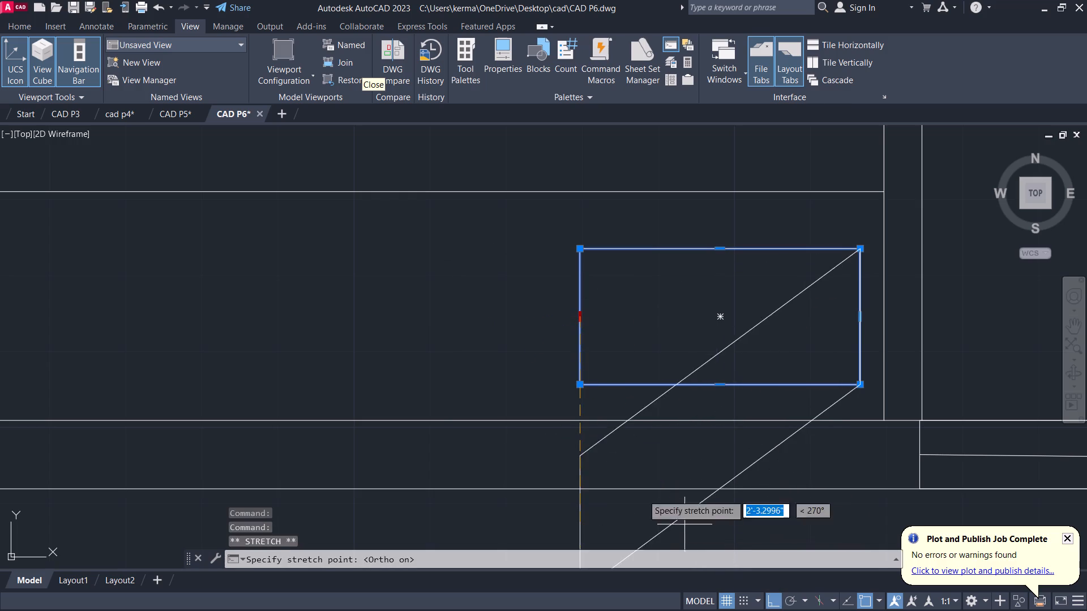
left_click(464, 373)
scroll(575, 346, "down", 4)
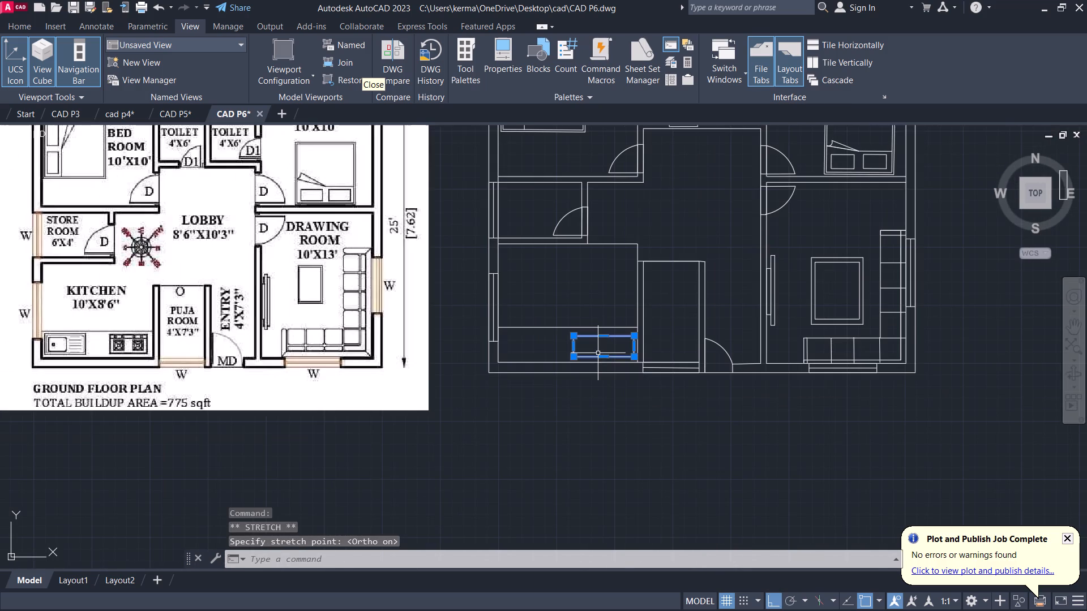
left_click(572, 344)
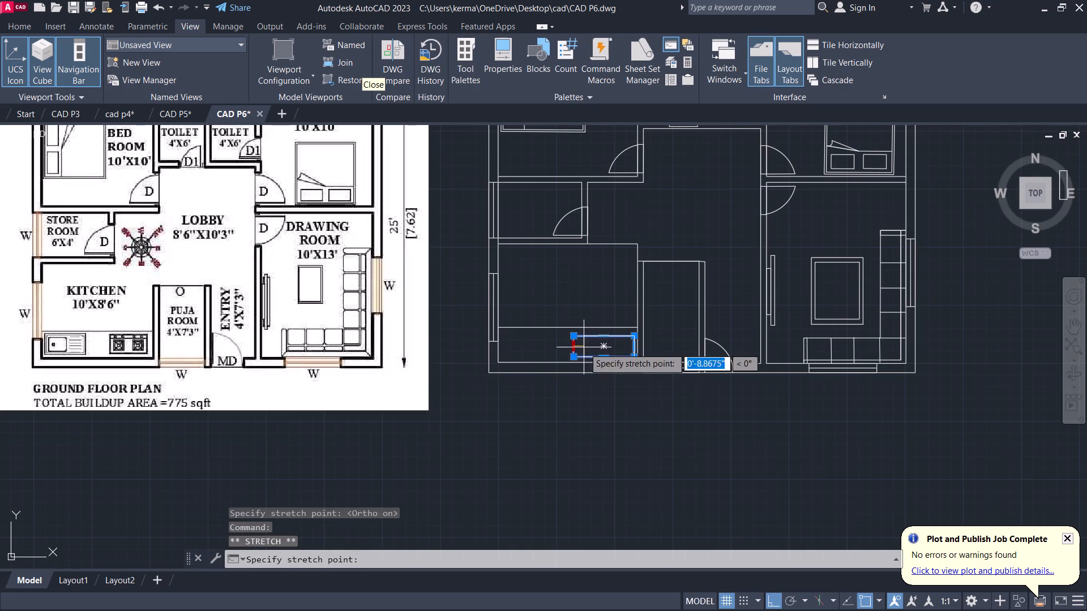
left_click(582, 347)
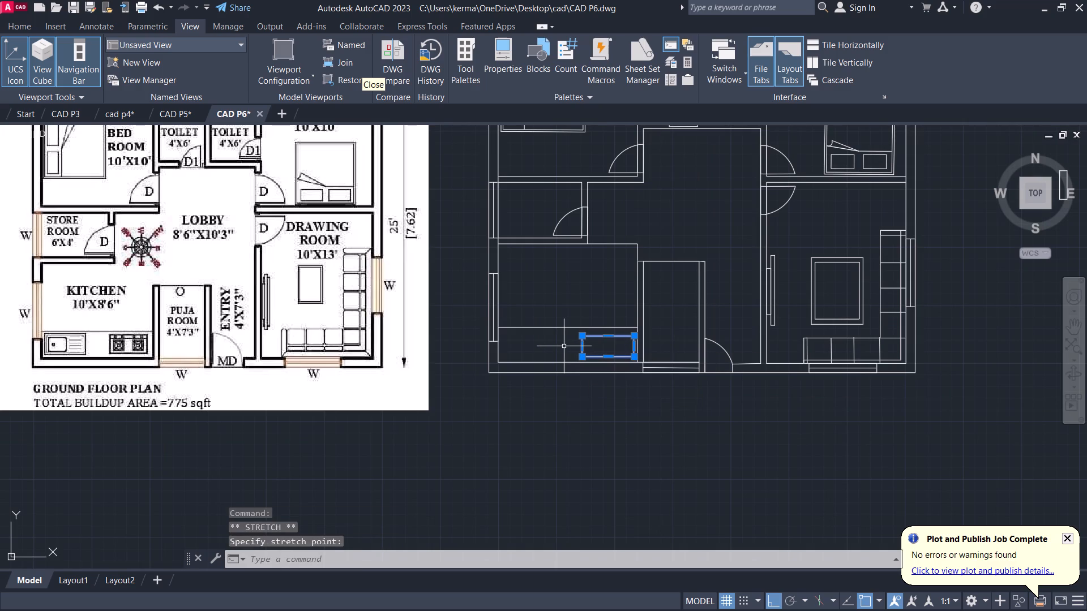
key("Escape")
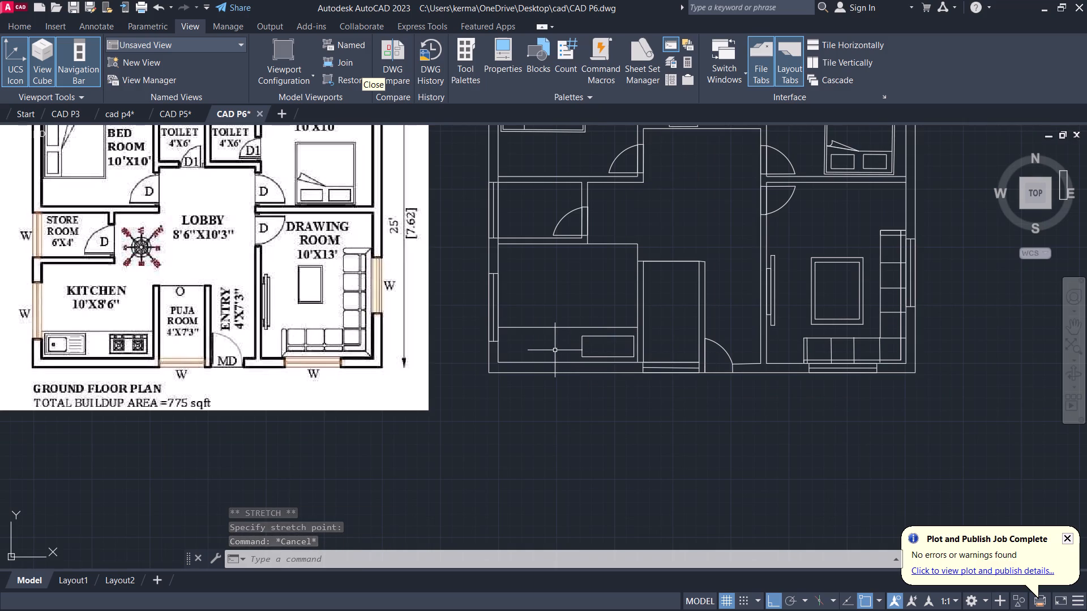
Draw the sink's outer rectangle, about 4'-6" by 2'-2", at the west end of the kitchen counter.
key("r")
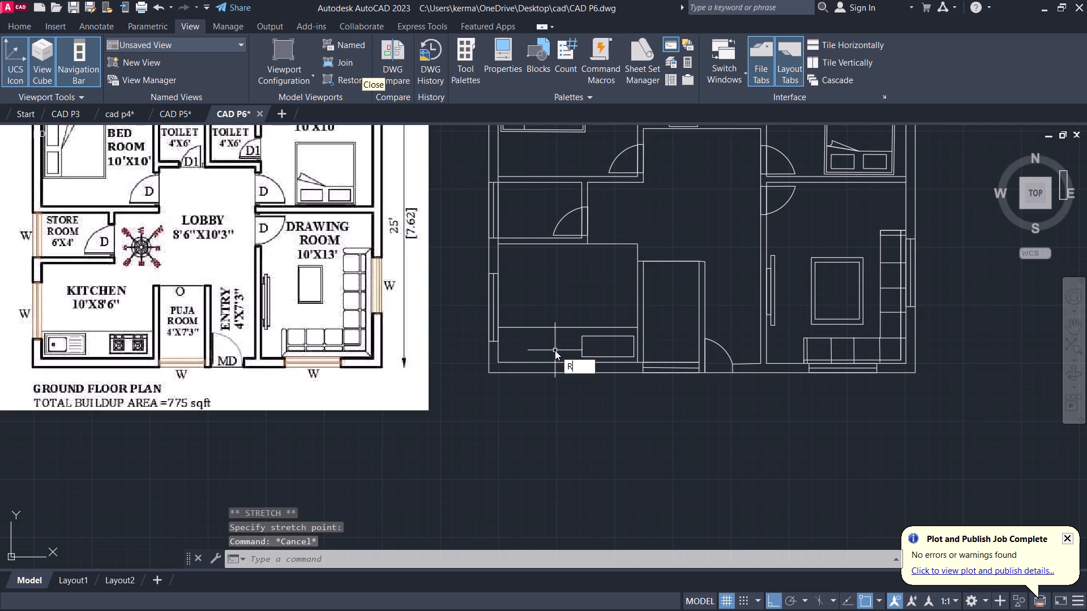
type("EC")
key("Return")
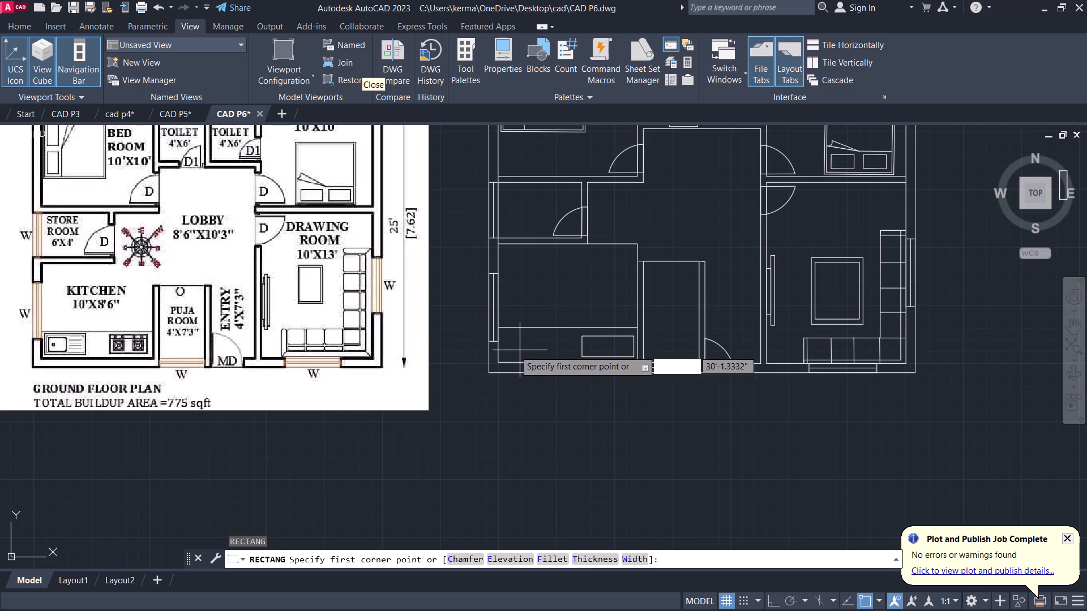
scroll(506, 346, "up", 2)
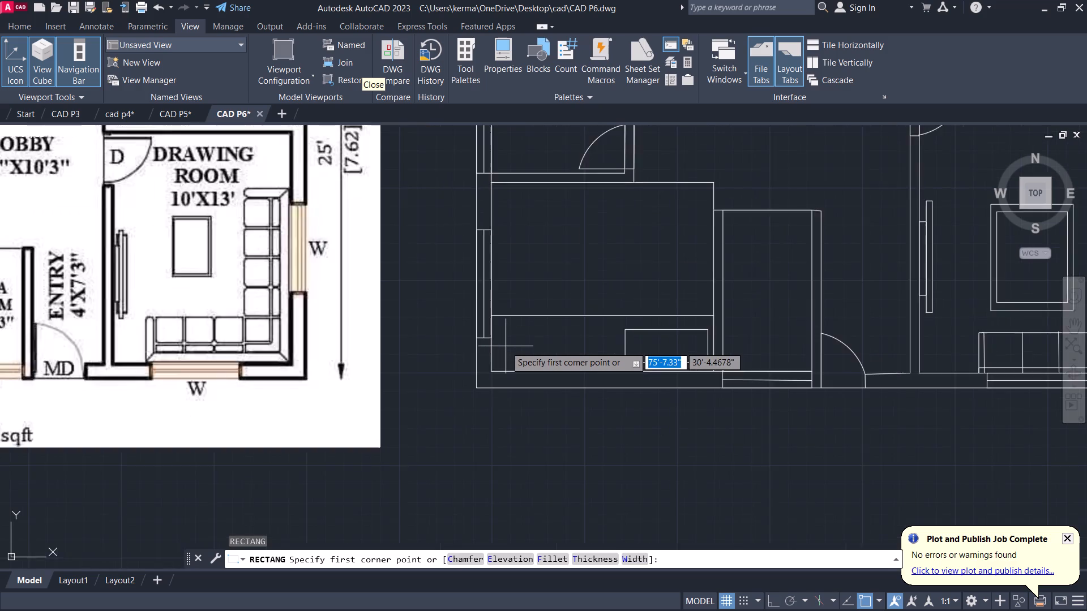
scroll(506, 346, "up", 2)
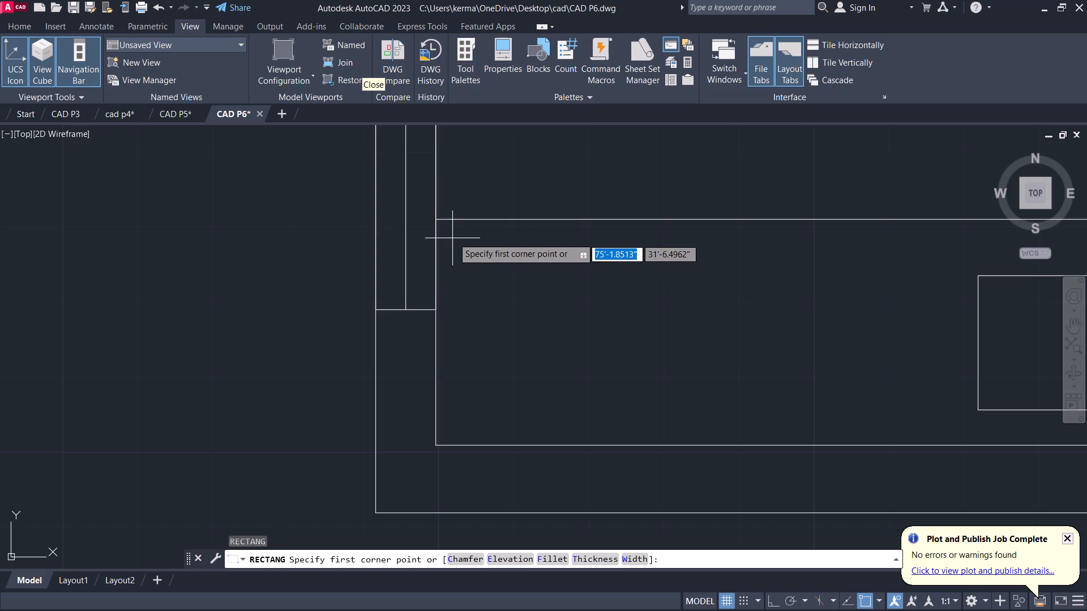
left_click(452, 234)
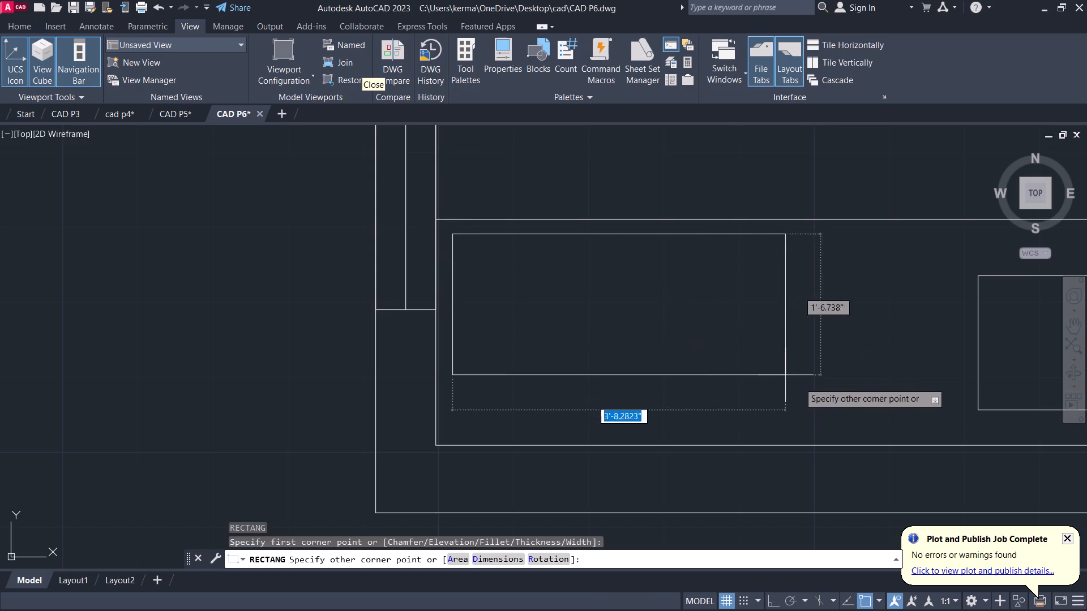
left_click(858, 432)
scroll(850, 429, "down", 3)
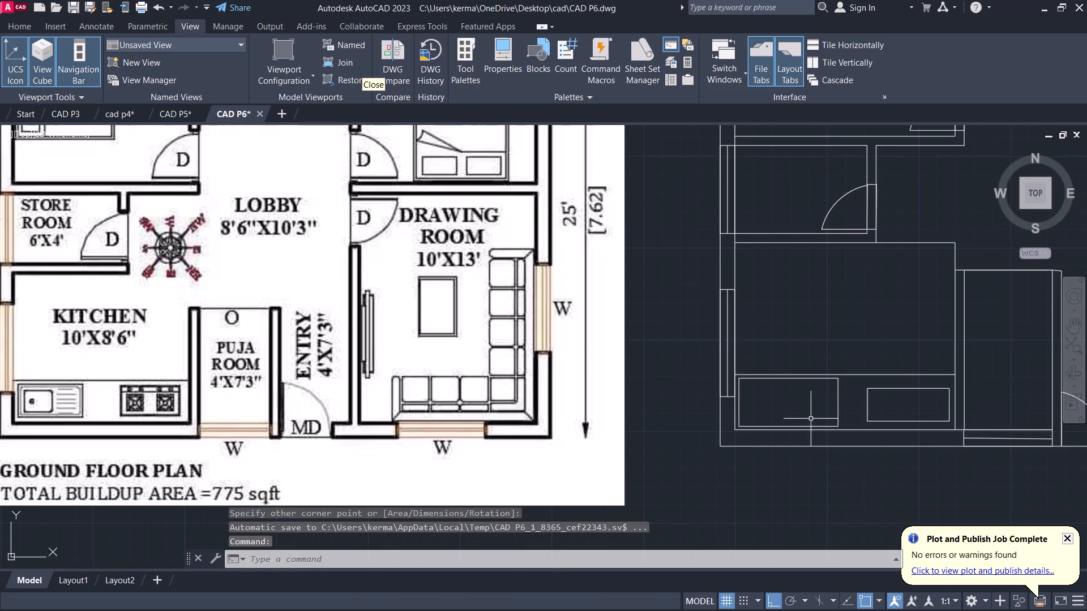
Draw the basin rectangle, about 2'-4" by 1'-10", inside the west half of the sink outline.
type("REC")
key("Return")
scroll(736, 386, "up", 1)
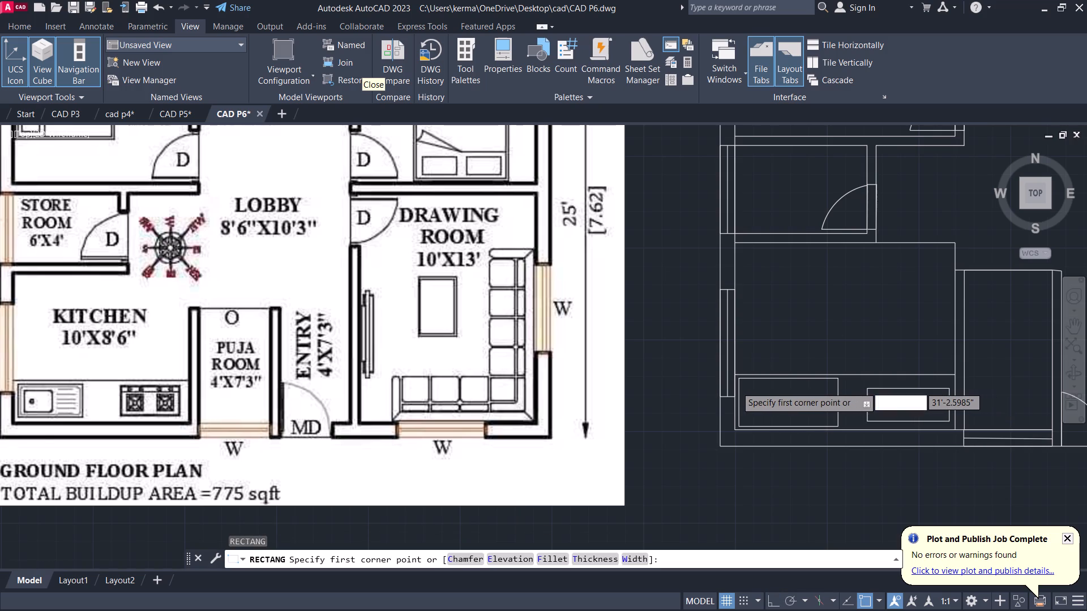
scroll(736, 386, "up", 3)
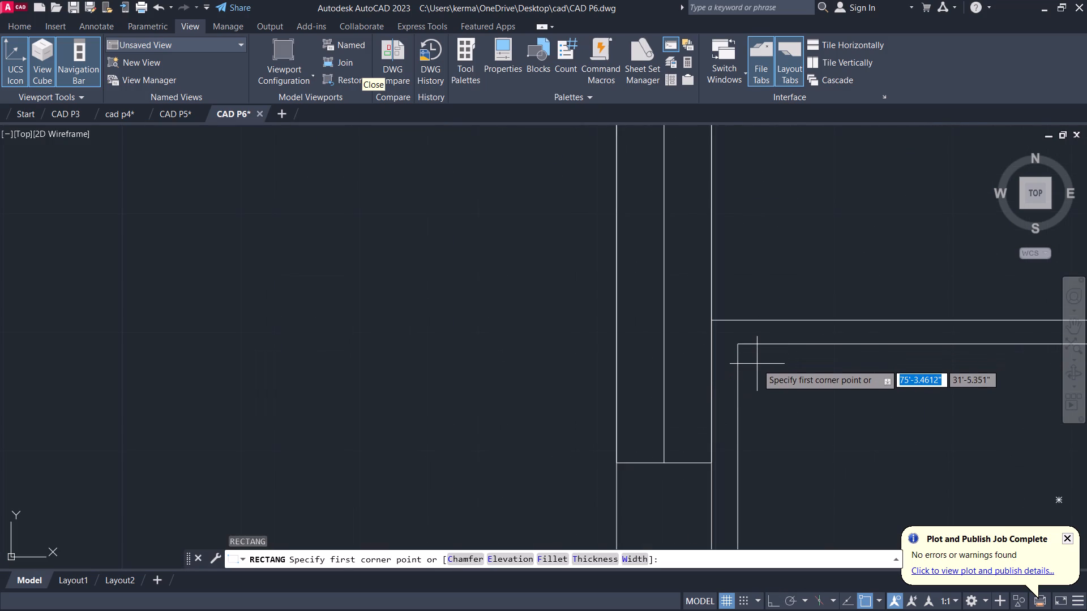
left_click(757, 364)
scroll(900, 437, "down", 2)
middle_click_drag(961, 445, 776, 394)
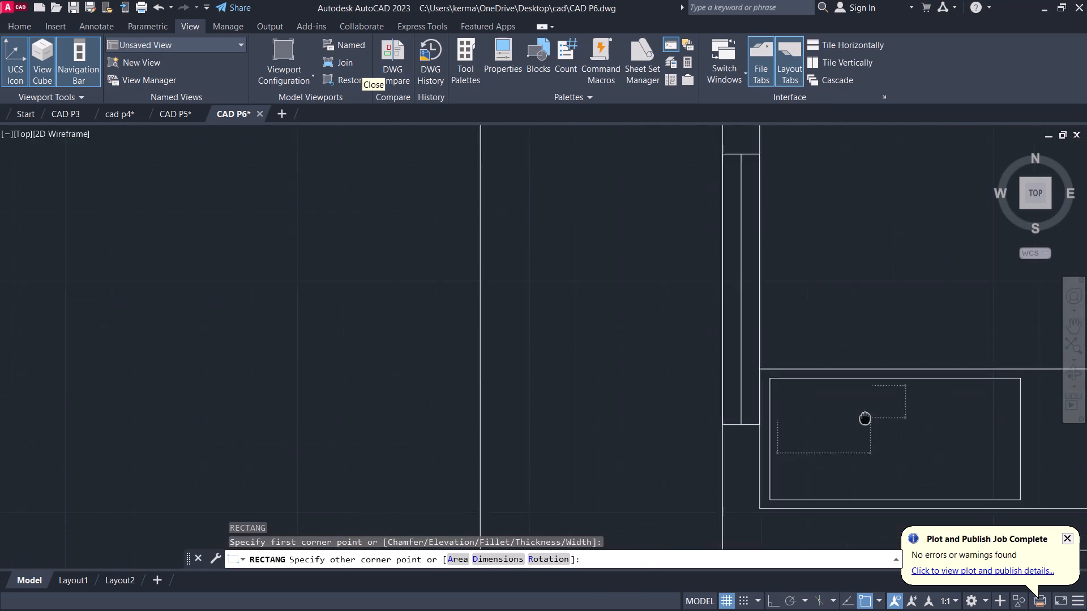
middle_click_drag(776, 394, 707, 393)
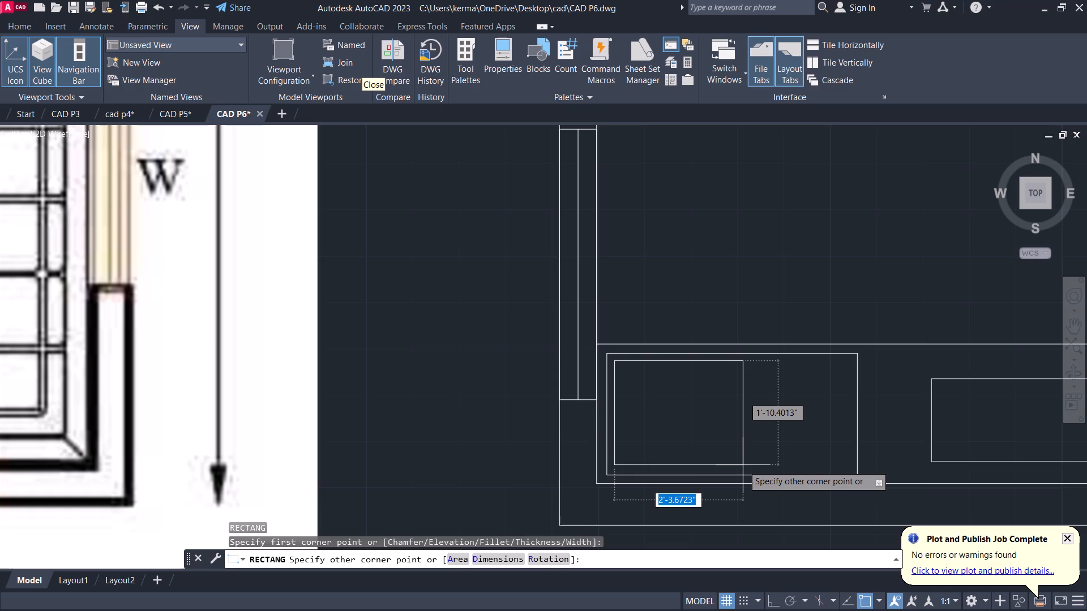
left_click(743, 465)
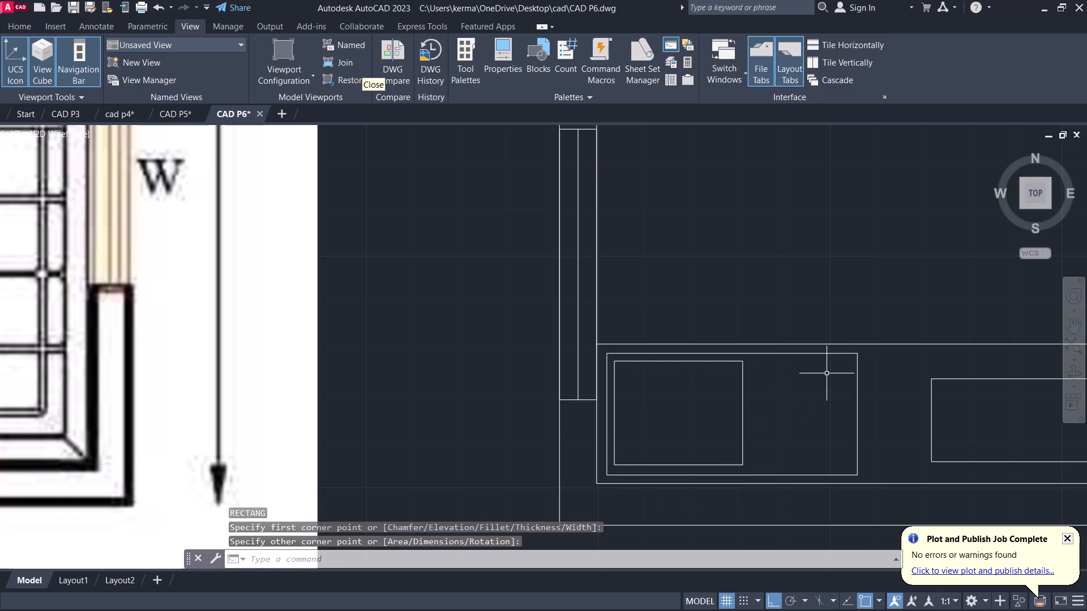
Draw a small drain circle of about 2" radius near the middle of the basin's west side.
key("c")
key("Return")
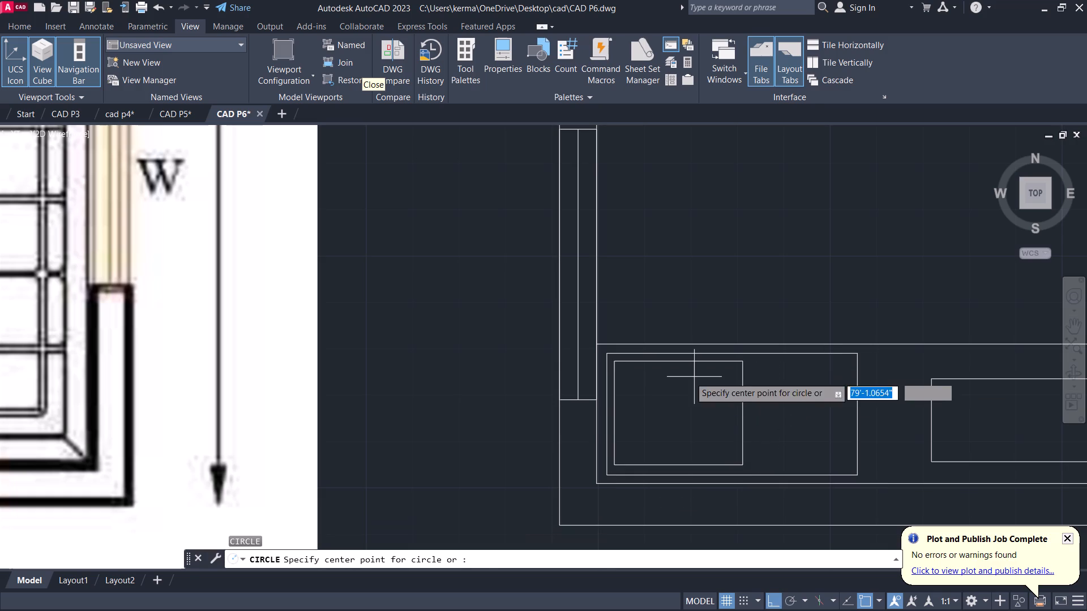
left_click(635, 414)
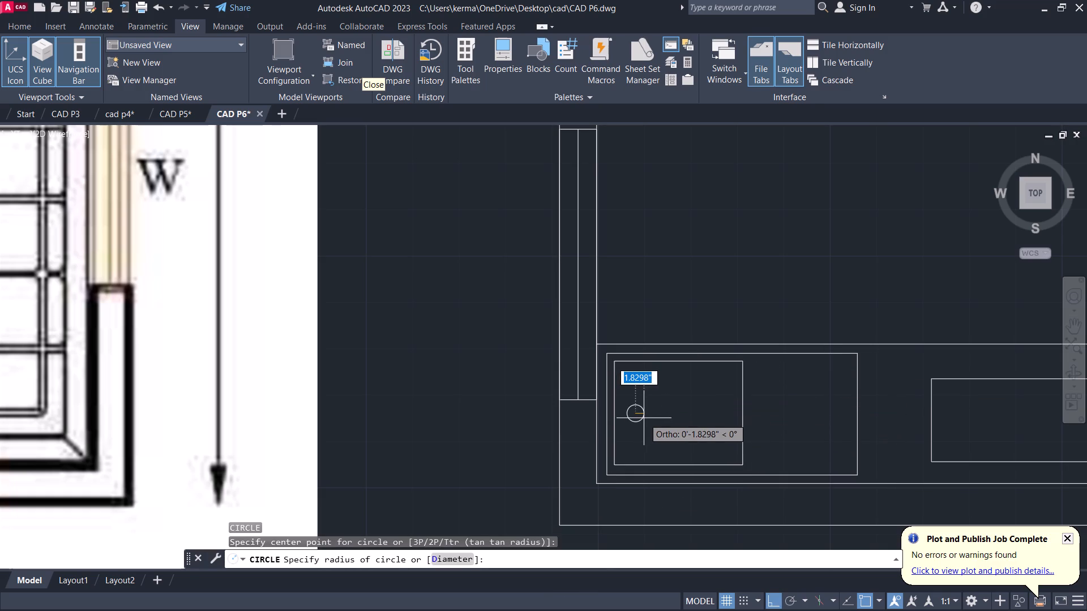
left_click(645, 421)
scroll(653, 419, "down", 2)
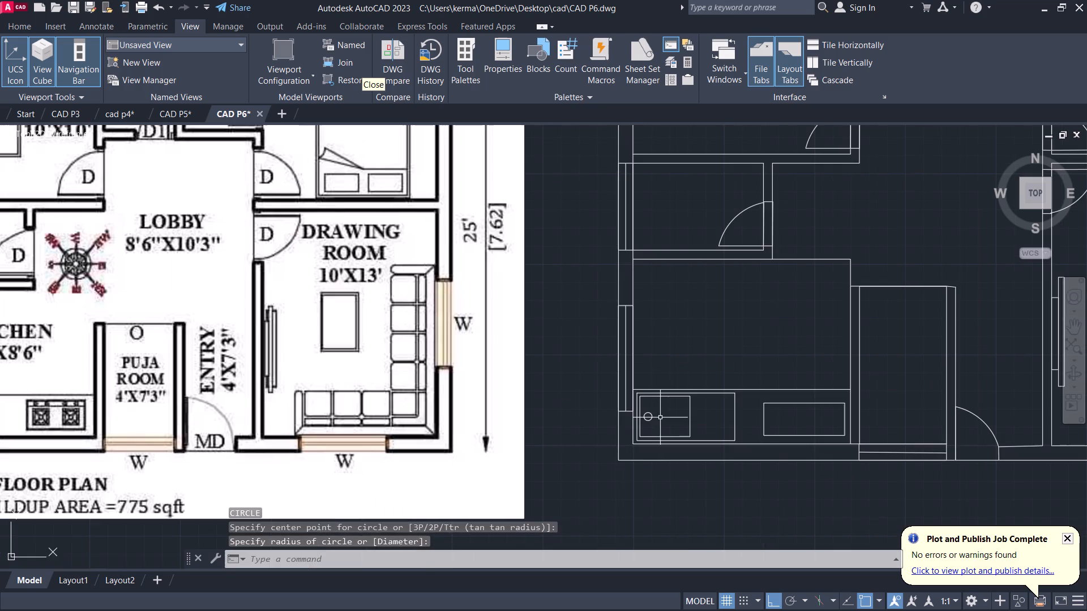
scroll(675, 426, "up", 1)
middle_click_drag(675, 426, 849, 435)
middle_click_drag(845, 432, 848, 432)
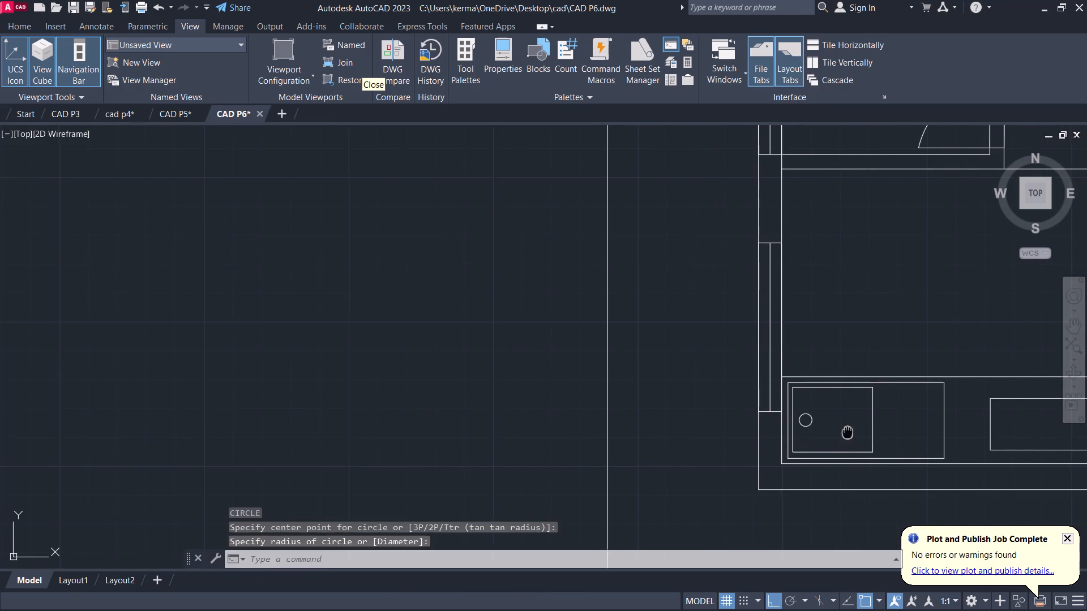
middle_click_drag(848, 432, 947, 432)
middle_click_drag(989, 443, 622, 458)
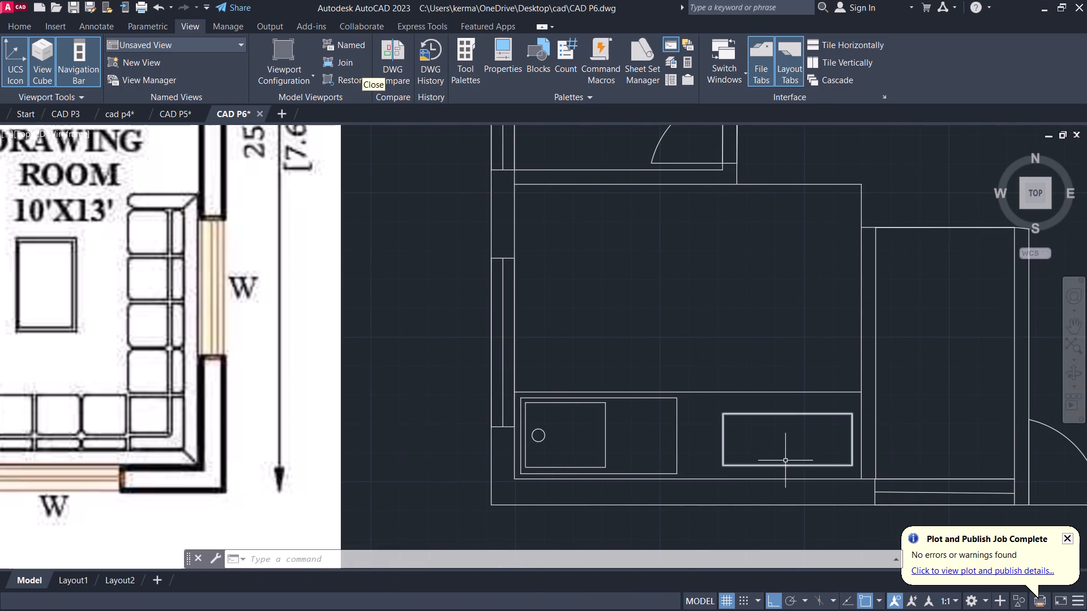
Stretch the stove rectangle's south and north edges outward until both line up with the sink outline's south and north edges.
left_click(785, 463)
left_click(789, 464)
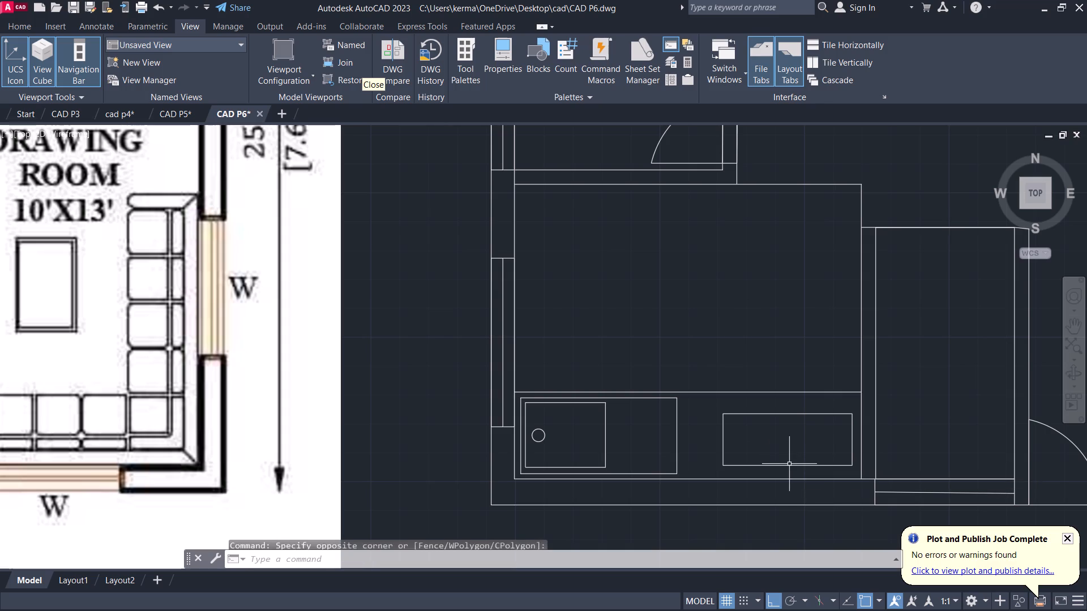
left_click(788, 464)
left_click(788, 464)
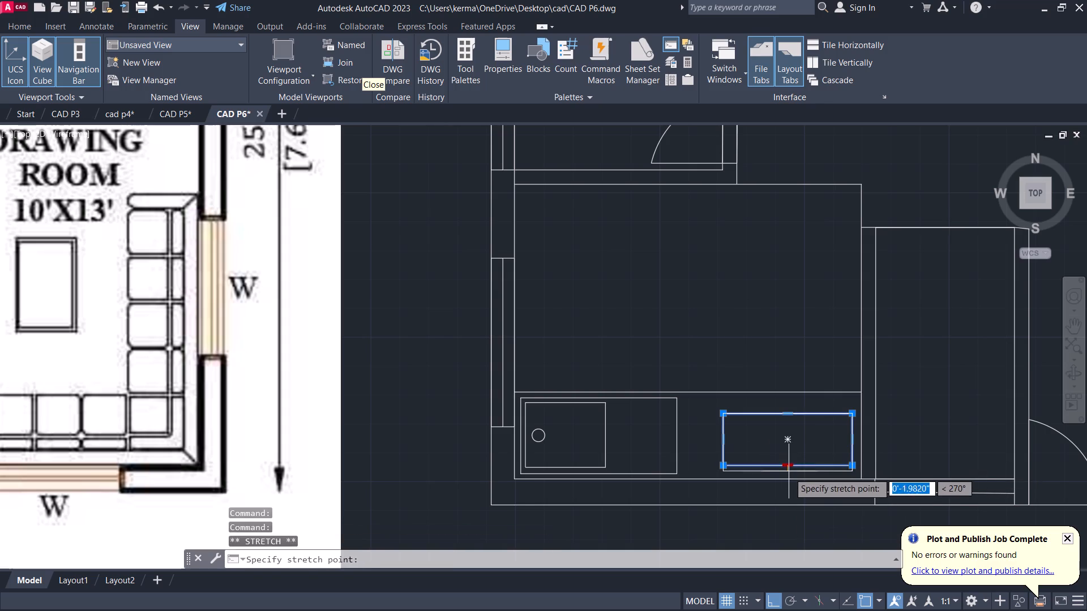
left_click(788, 474)
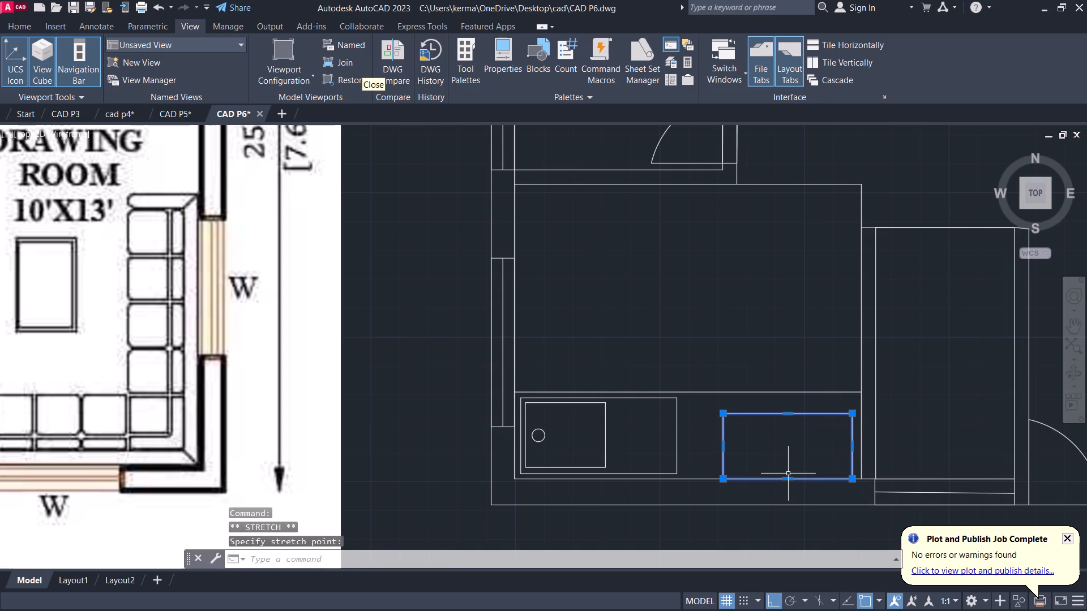
scroll(788, 479, "up", 2)
left_click(788, 479)
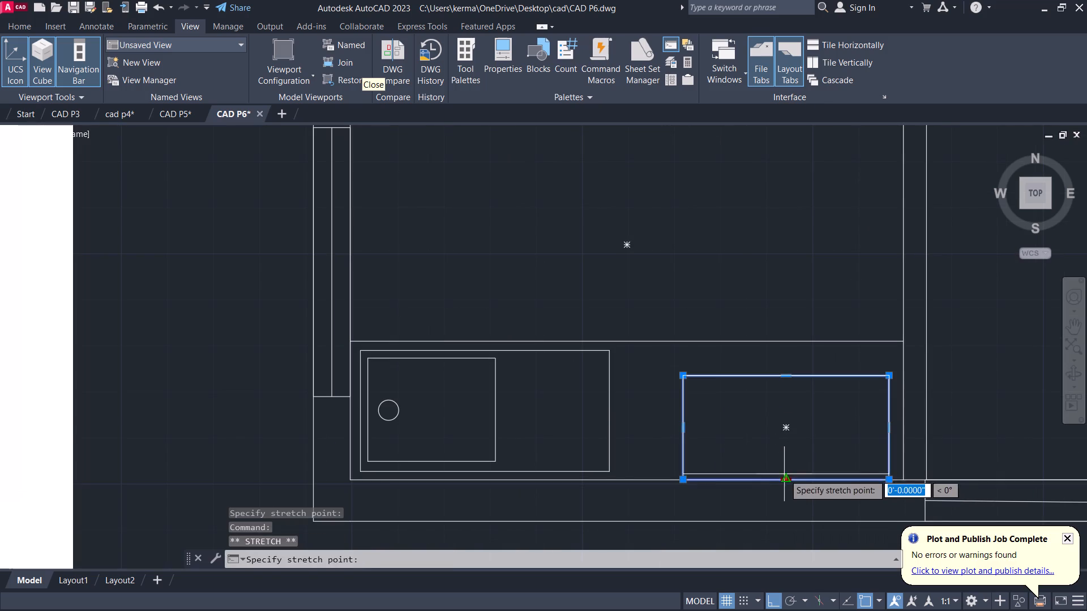
left_click(783, 471)
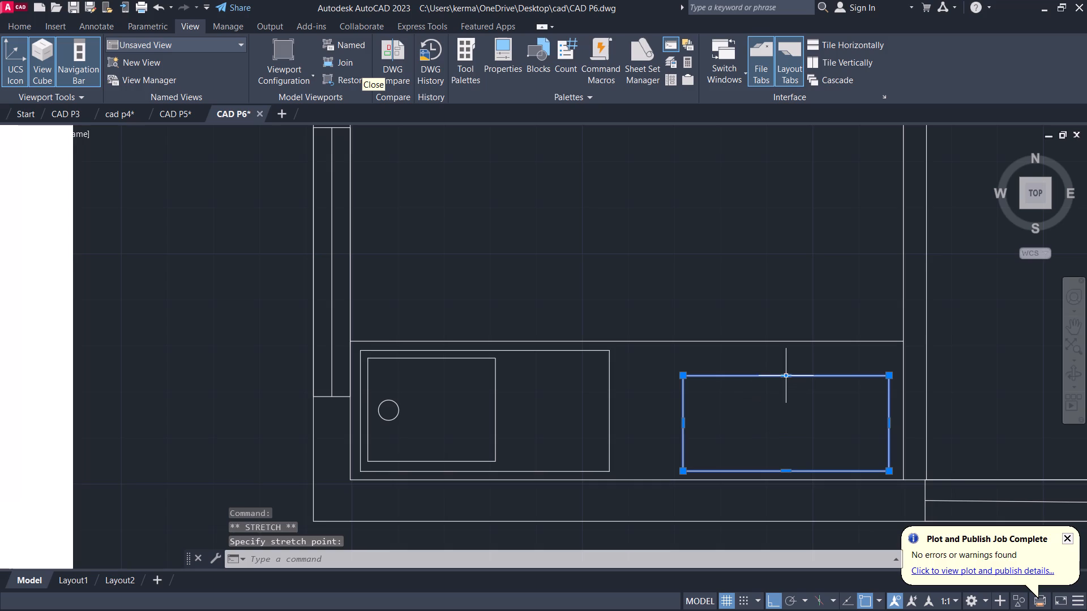
left_click(784, 377)
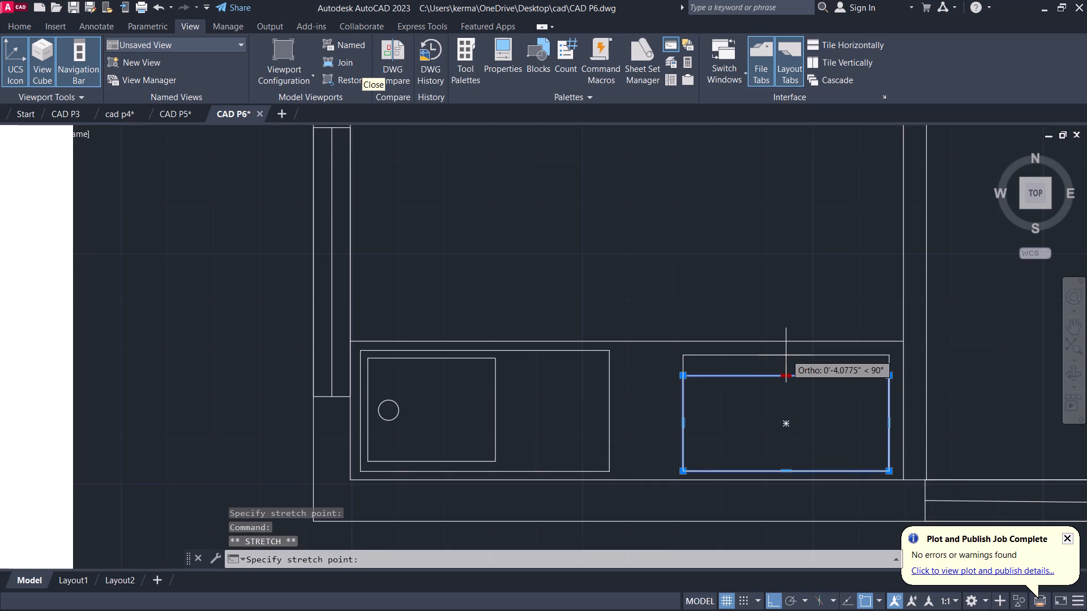
left_click(786, 351)
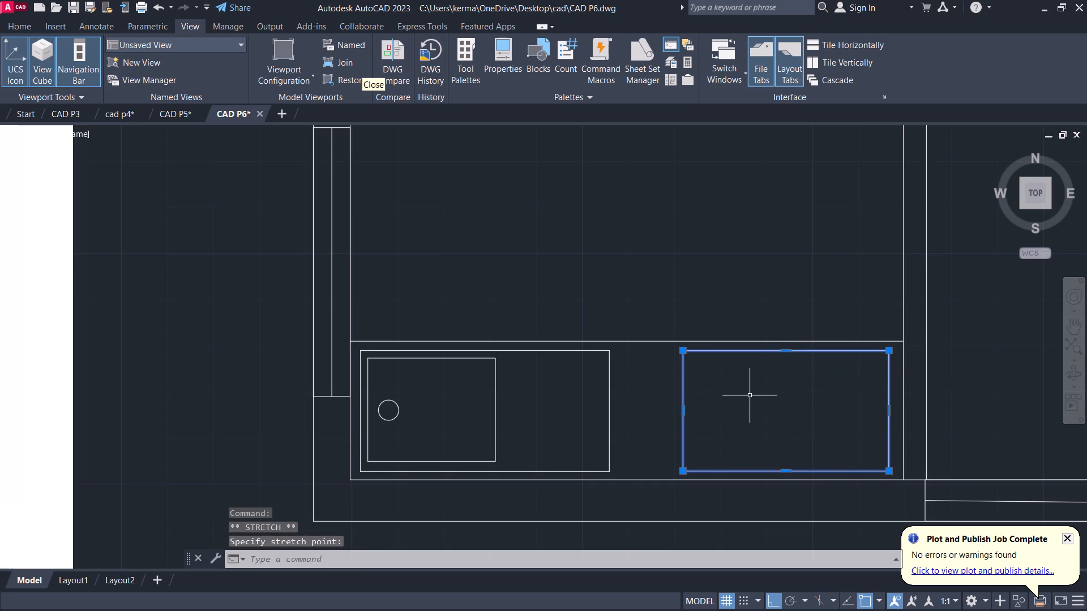
key("Escape")
Draw a horizontal line about 3'-8.7" long across the full width of the stove rectangle, close to its north edge.
key("l")
key("Return")
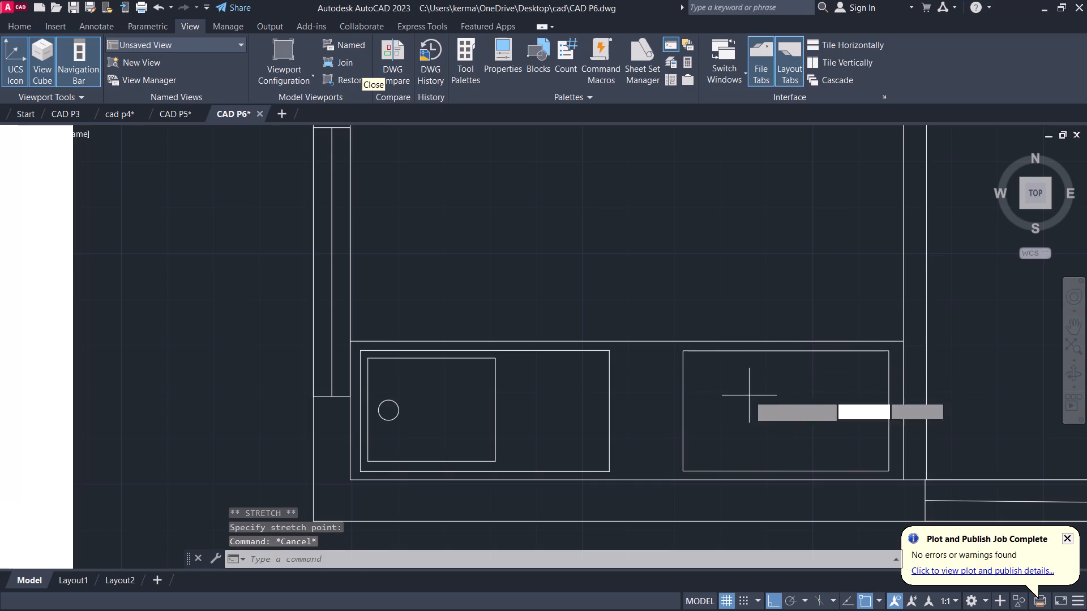
left_click(683, 378)
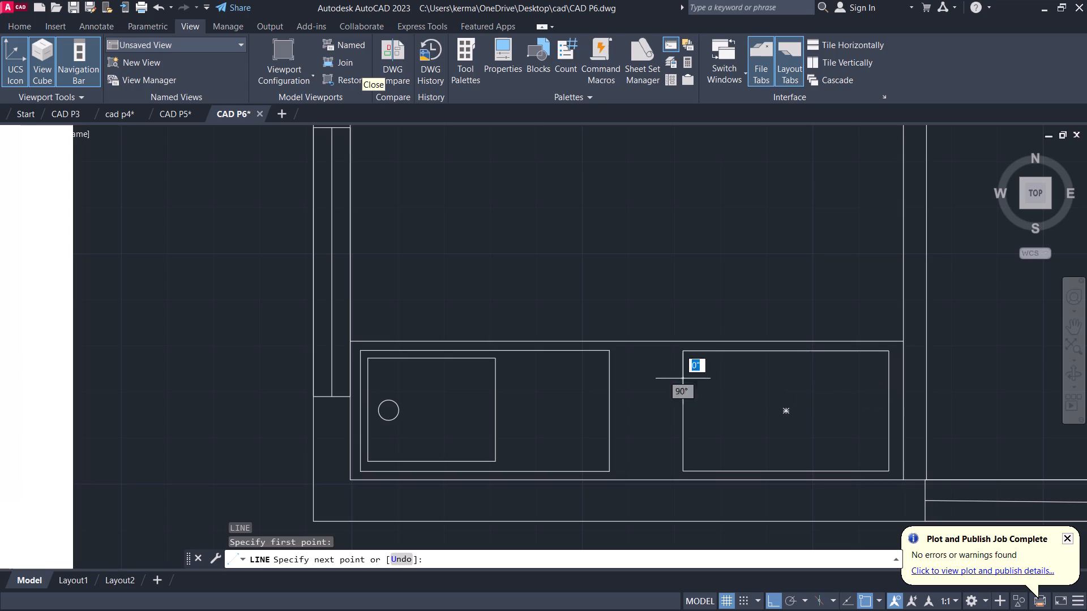
left_click(889, 378)
key("Escape")
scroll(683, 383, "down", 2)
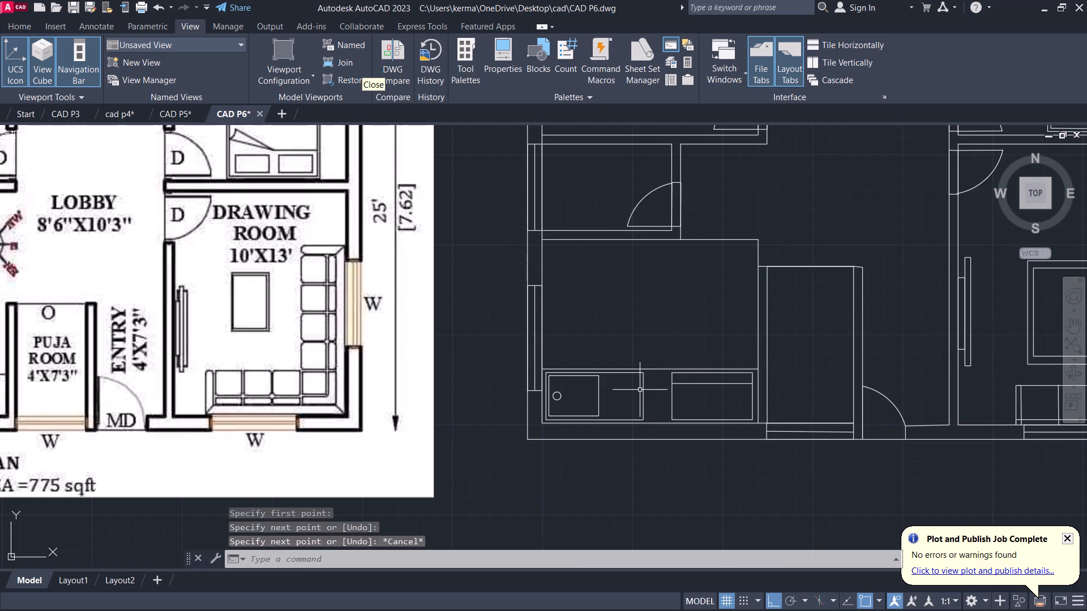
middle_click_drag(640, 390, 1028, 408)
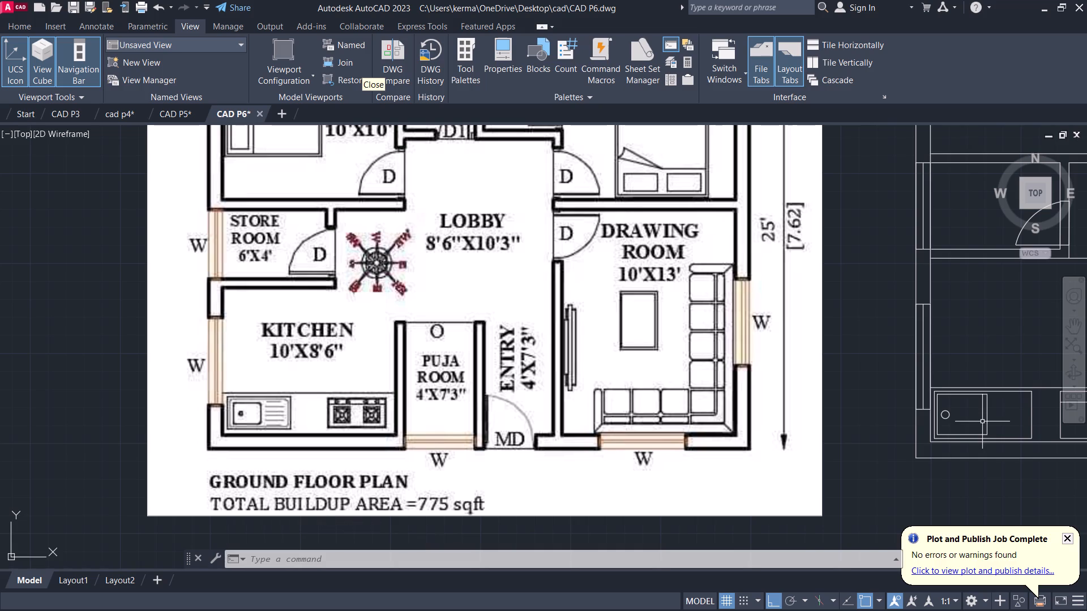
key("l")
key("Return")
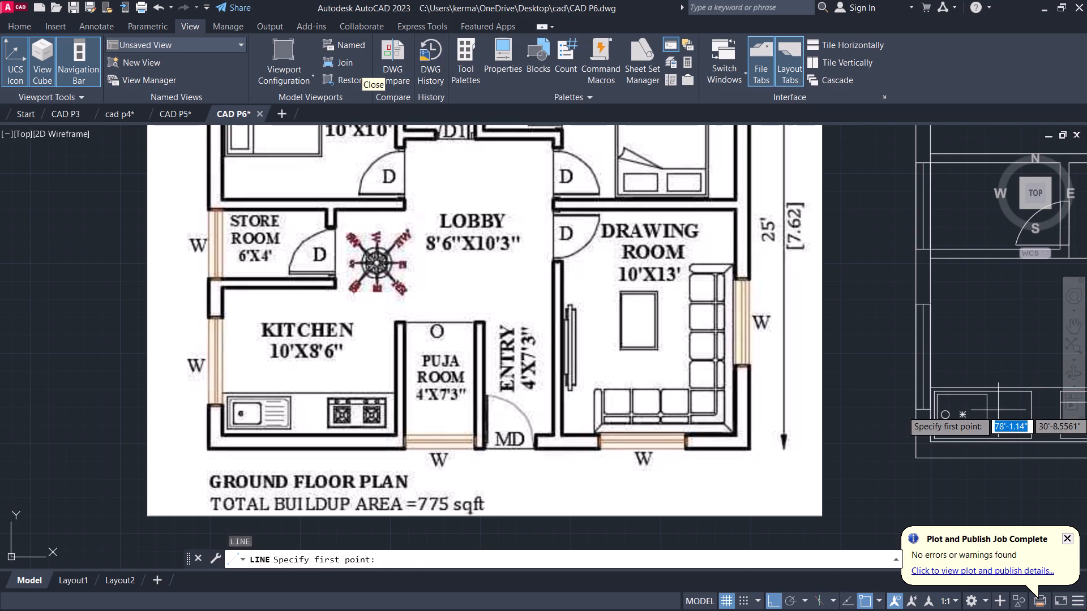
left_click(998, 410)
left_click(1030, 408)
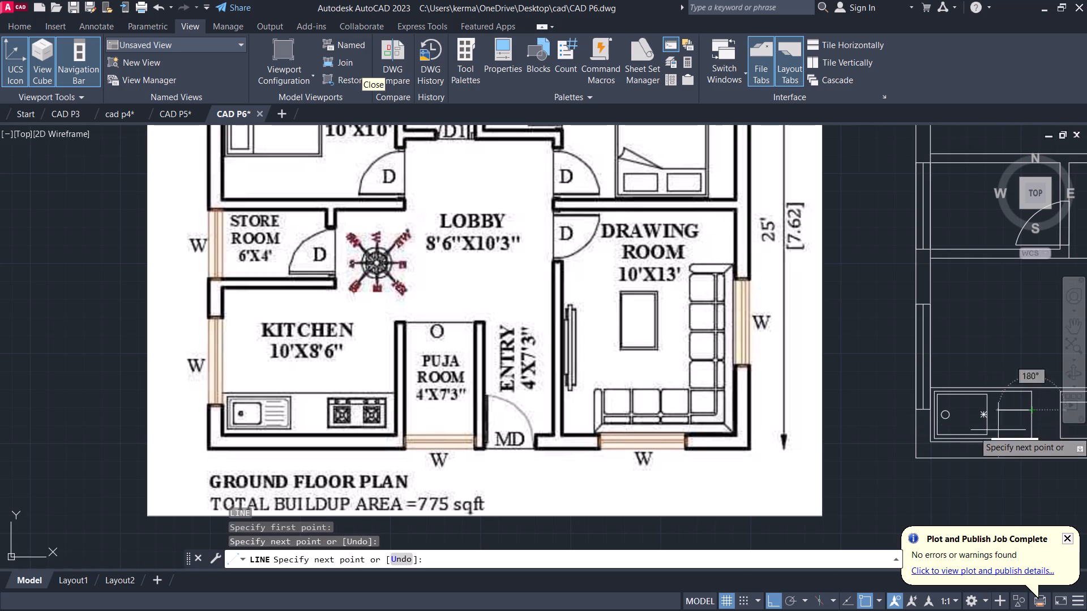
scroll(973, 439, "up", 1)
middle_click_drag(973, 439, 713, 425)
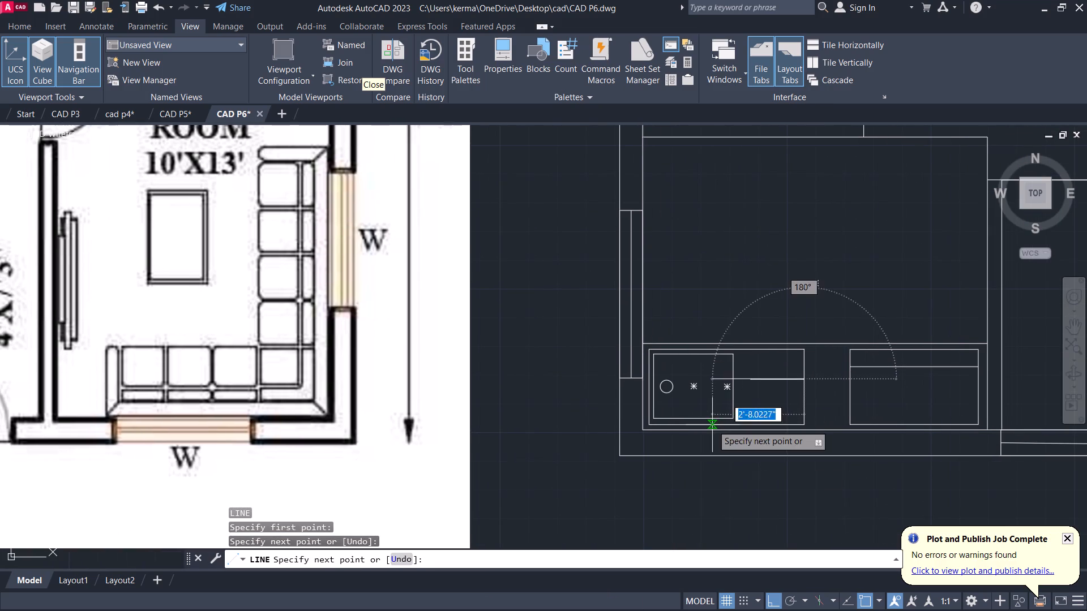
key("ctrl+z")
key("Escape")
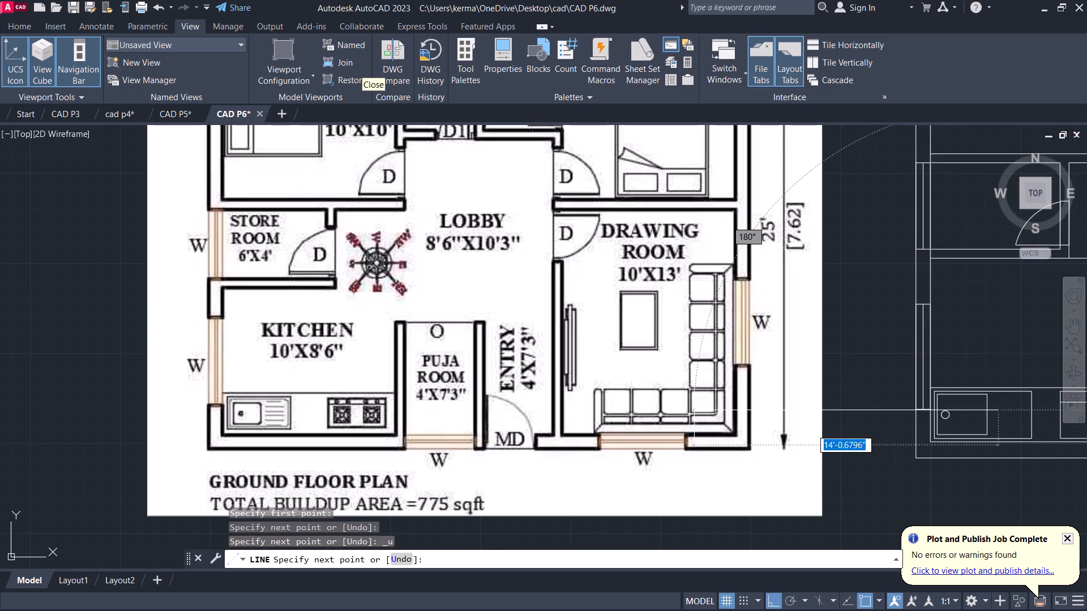
Draw two parallel horizontal lines of equal length, one above the other, in the sink's drainboard area east of the basin.
middle_click_drag(950, 425, 697, 427)
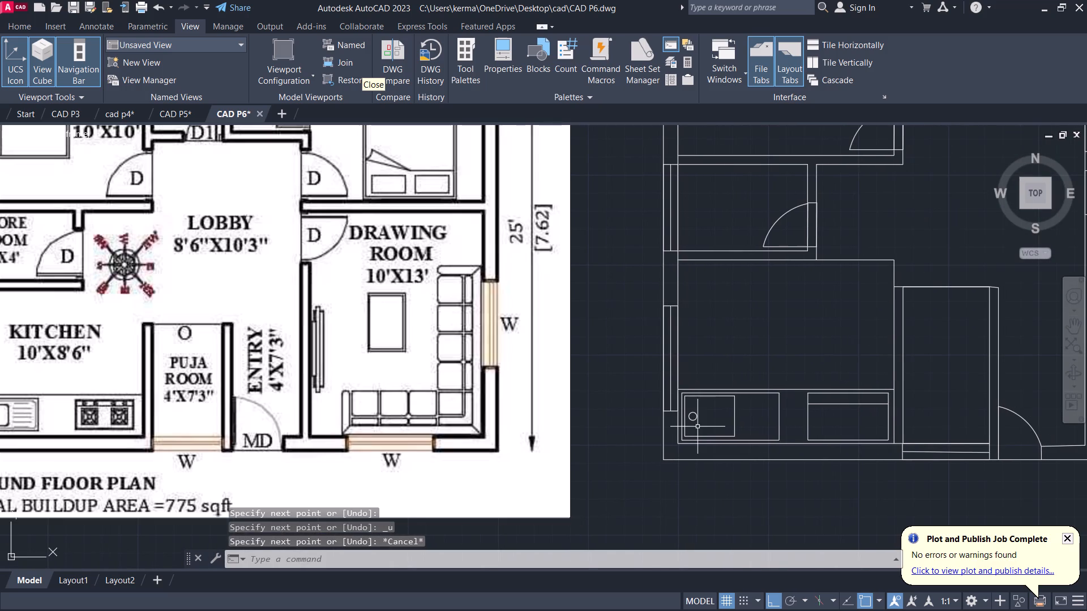
key("l")
key("Return")
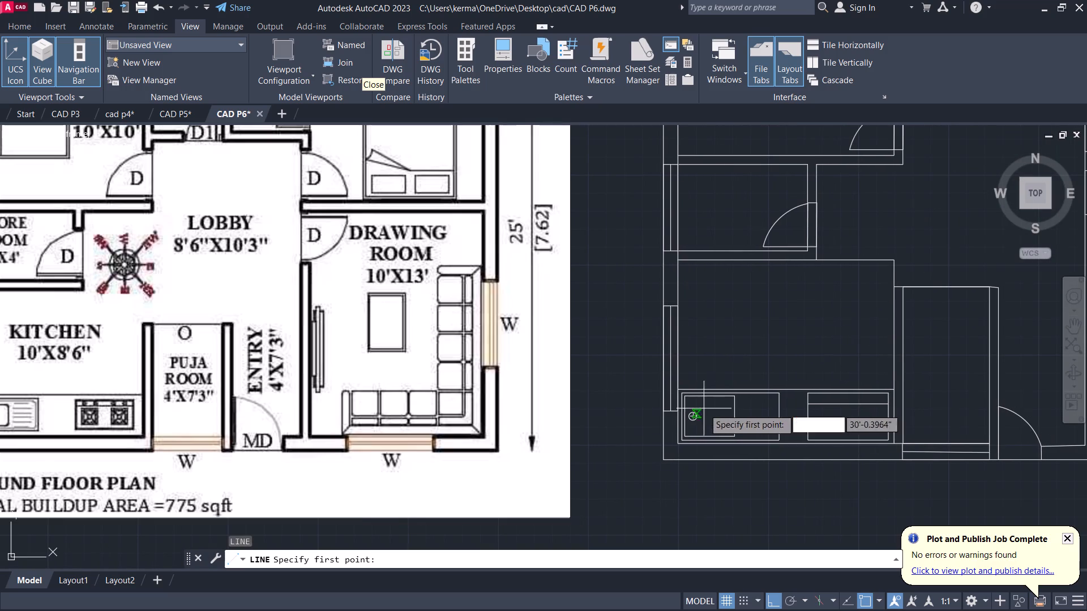
scroll(743, 407, "up", 3)
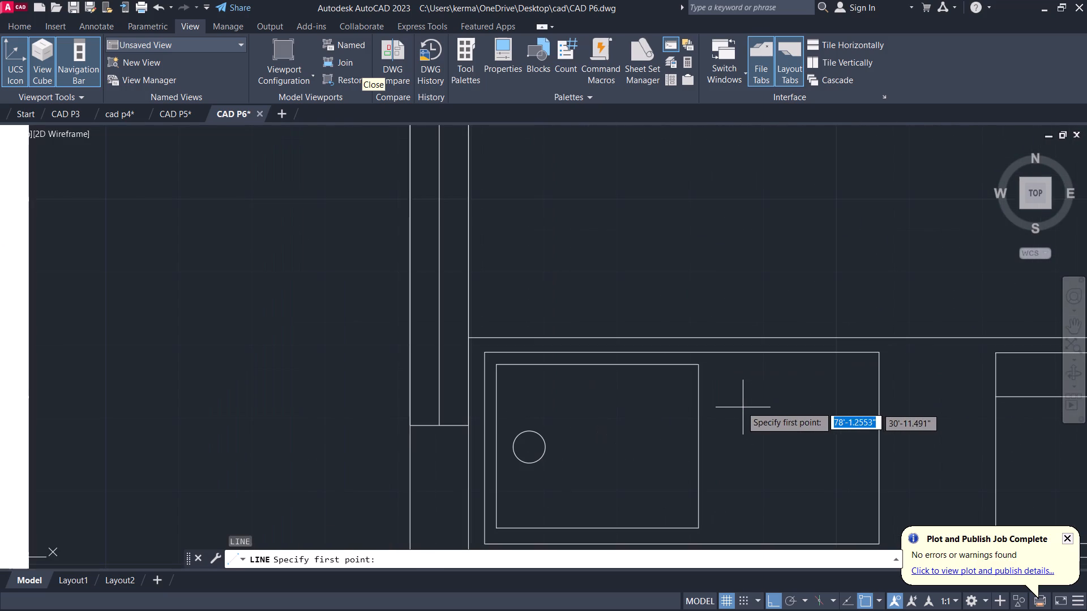
left_click(735, 402)
left_click(851, 398)
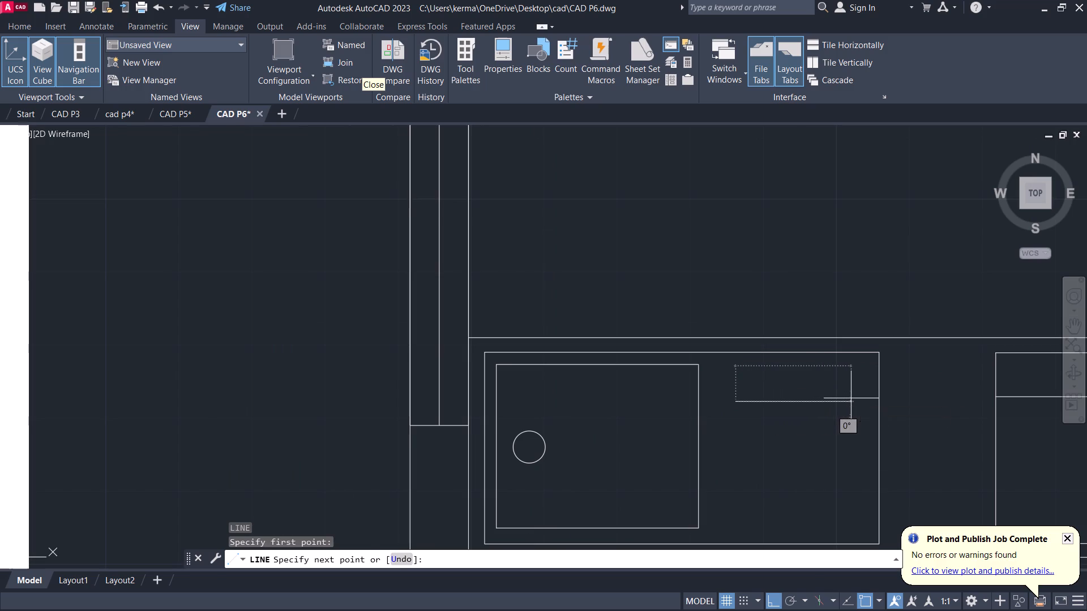
key("Escape")
key("l")
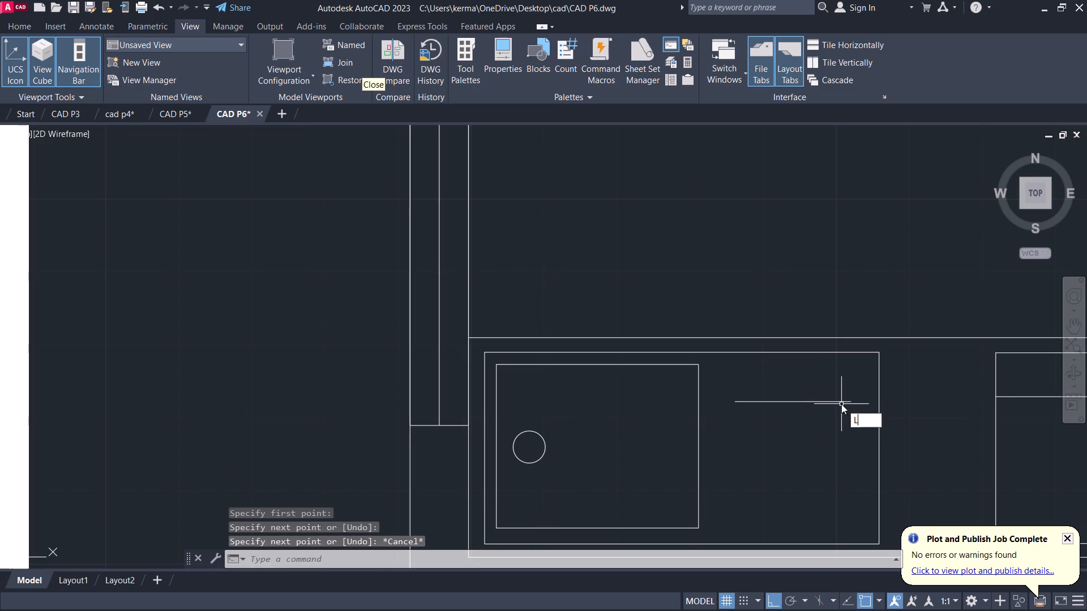
key("Return")
left_click(735, 444)
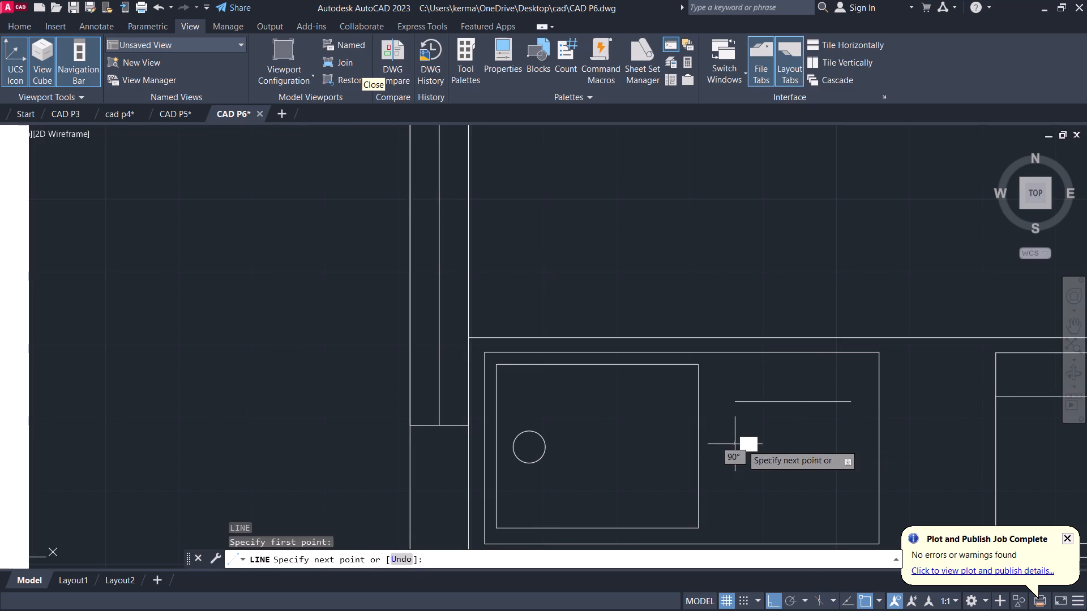
left_click(850, 442)
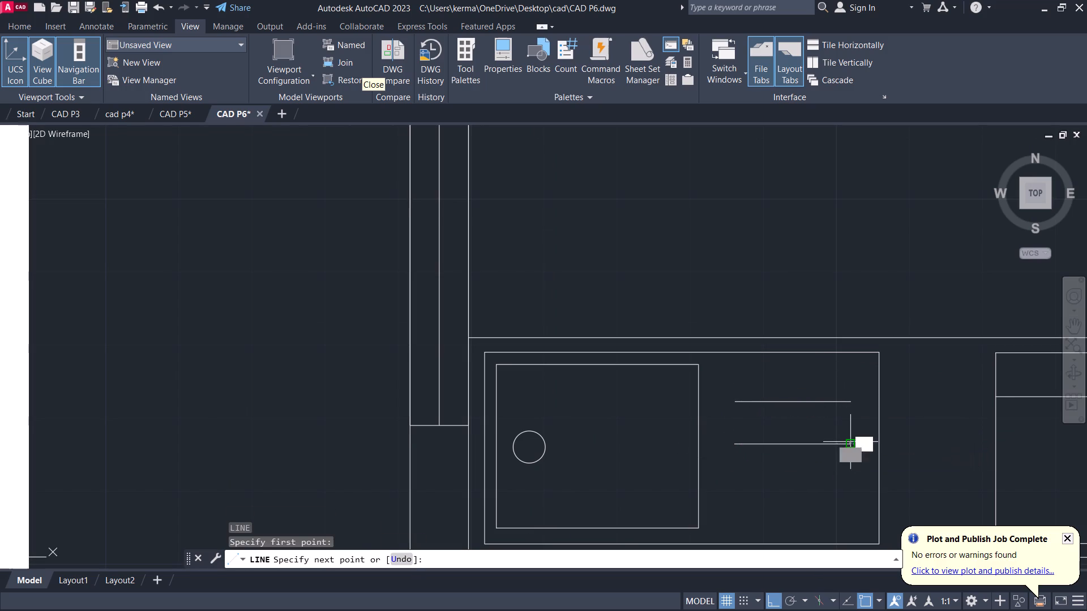
key("Escape")
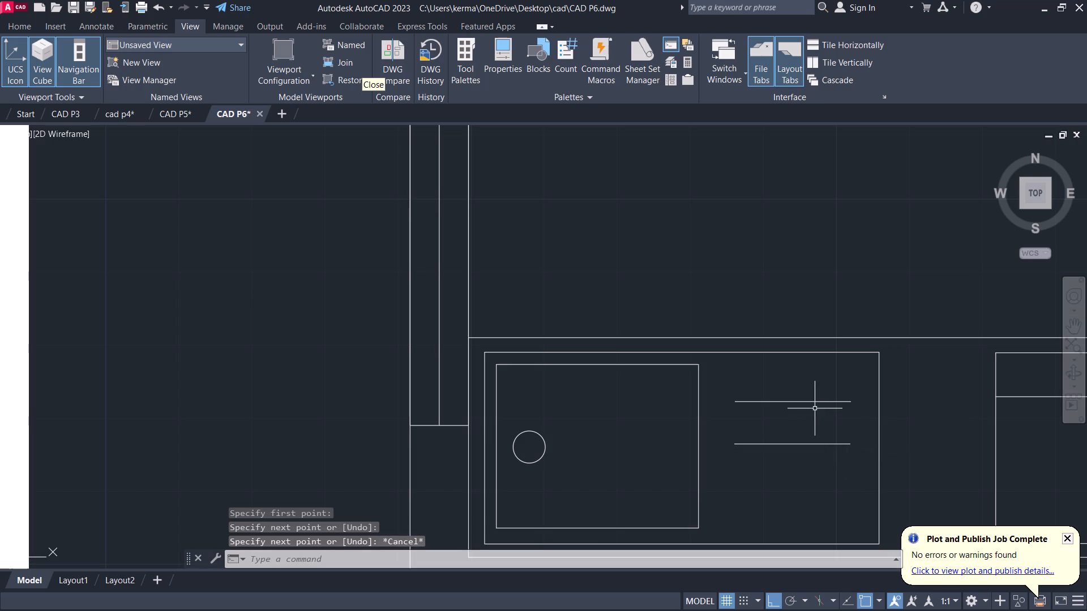
Offset the southern drainboard line through a point between the two lines, and add two more offset lines successively to the south.
left_click(811, 402)
key("o")
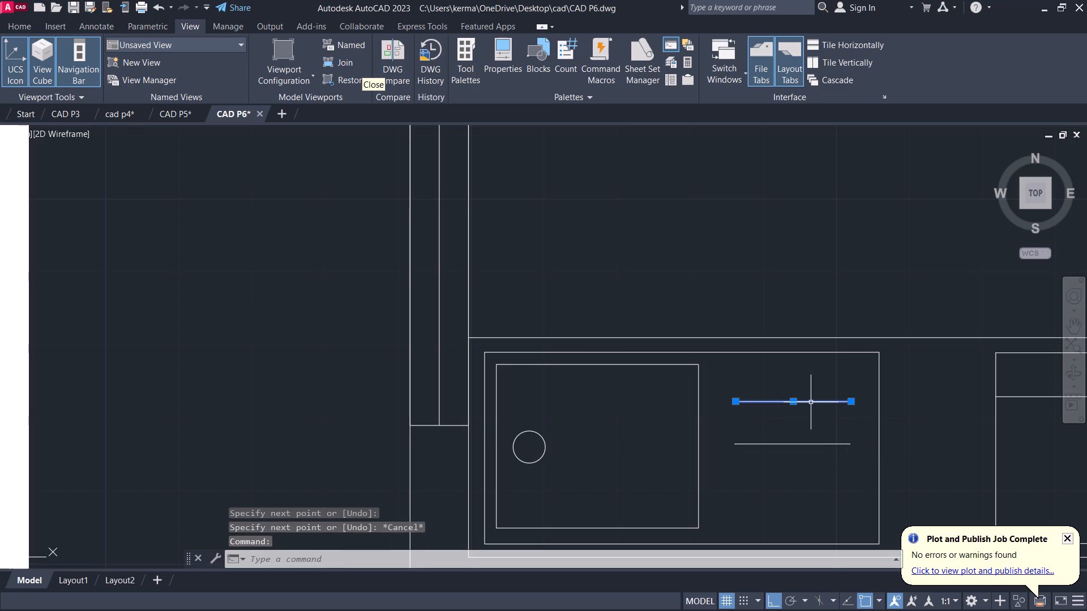
key("Return")
key("Return")
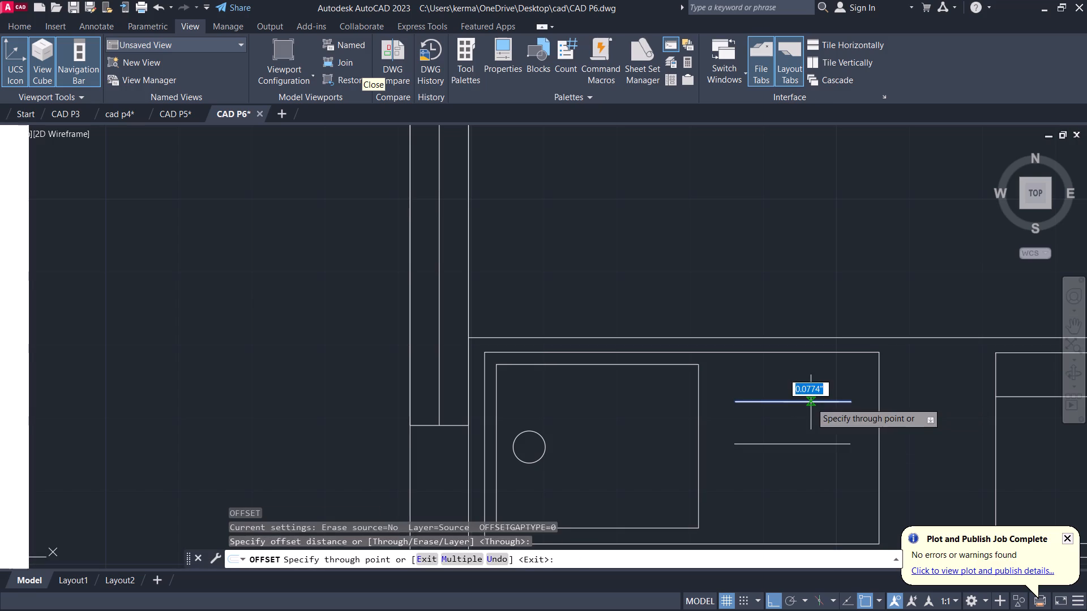
left_click(811, 402)
left_click(808, 429)
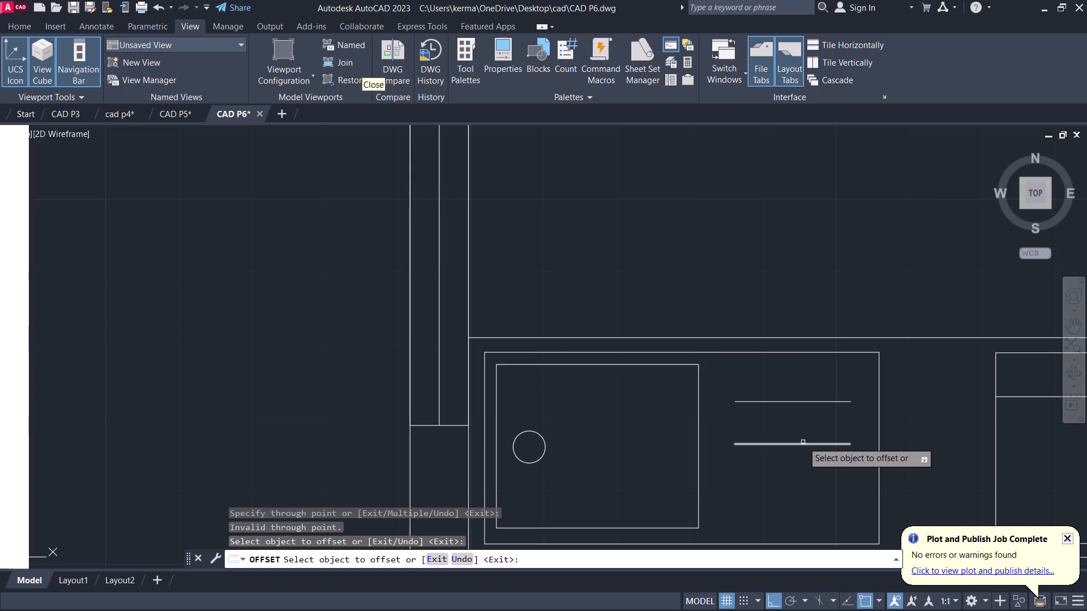
left_click(802, 444)
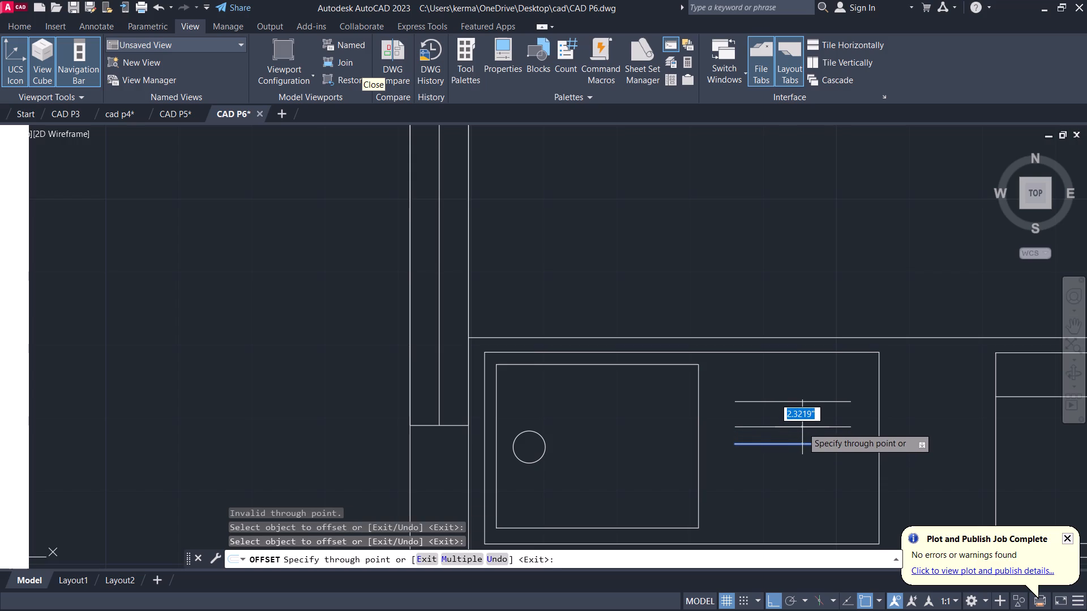
left_click(803, 421)
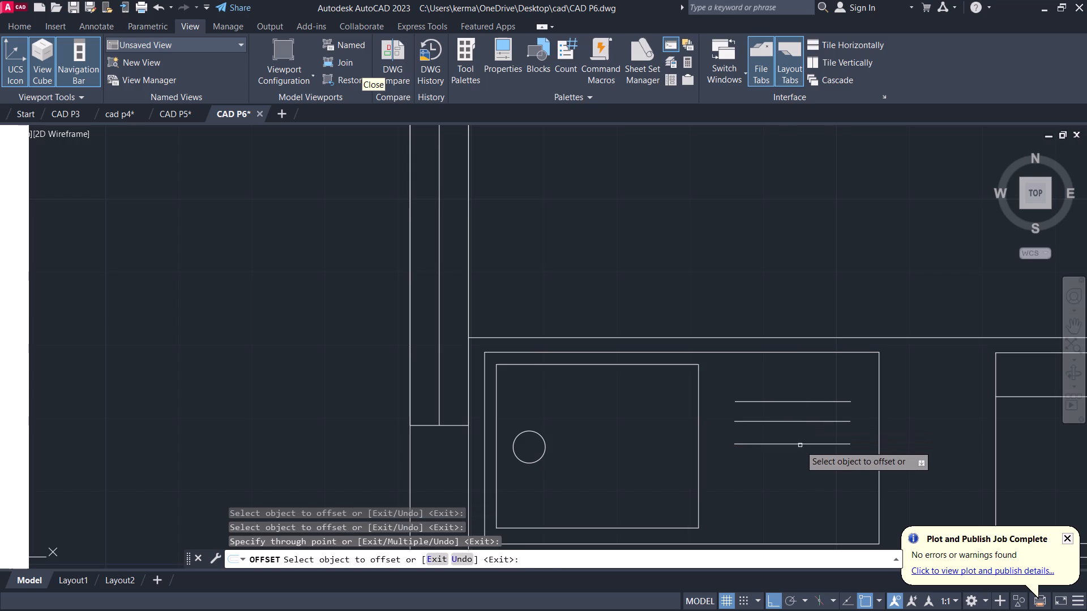
left_click(800, 445)
left_click(803, 475)
left_click(803, 475)
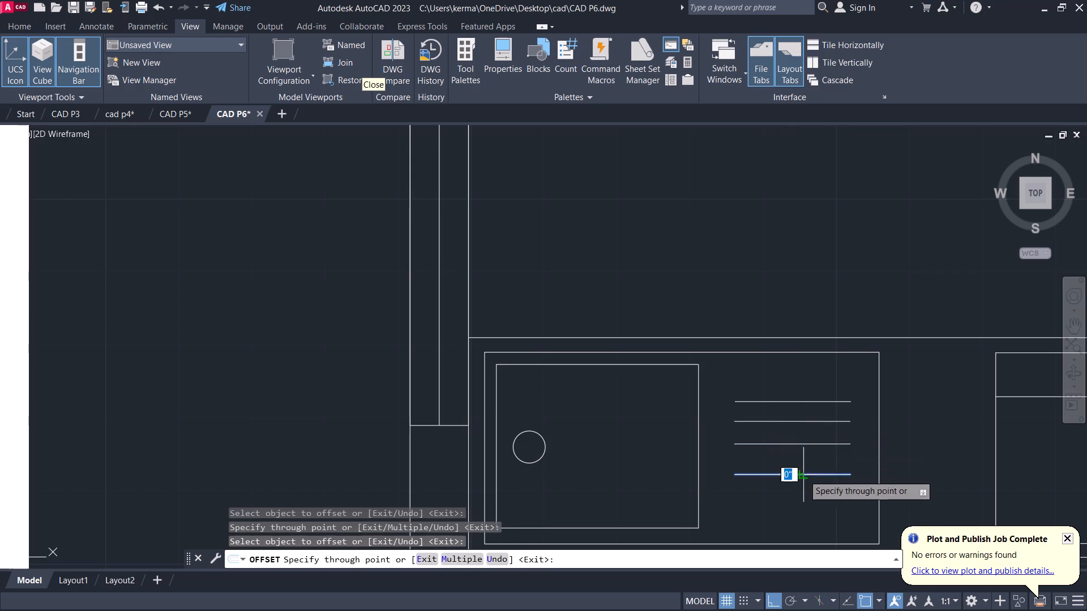
left_click(806, 506)
scroll(833, 457, "down", 2)
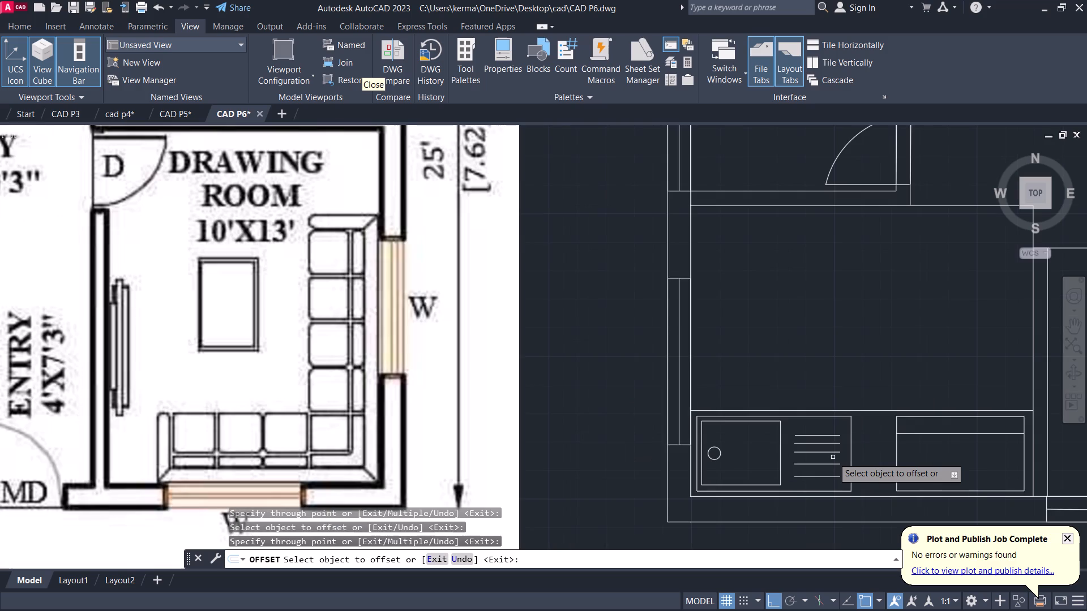
scroll(833, 457, "down", 1)
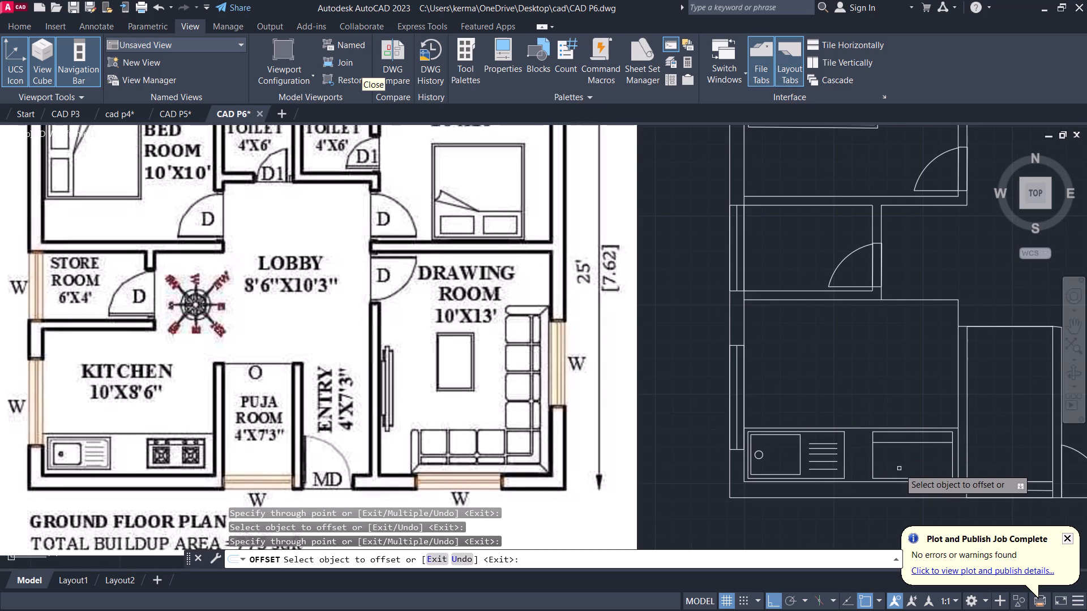
key("Escape")
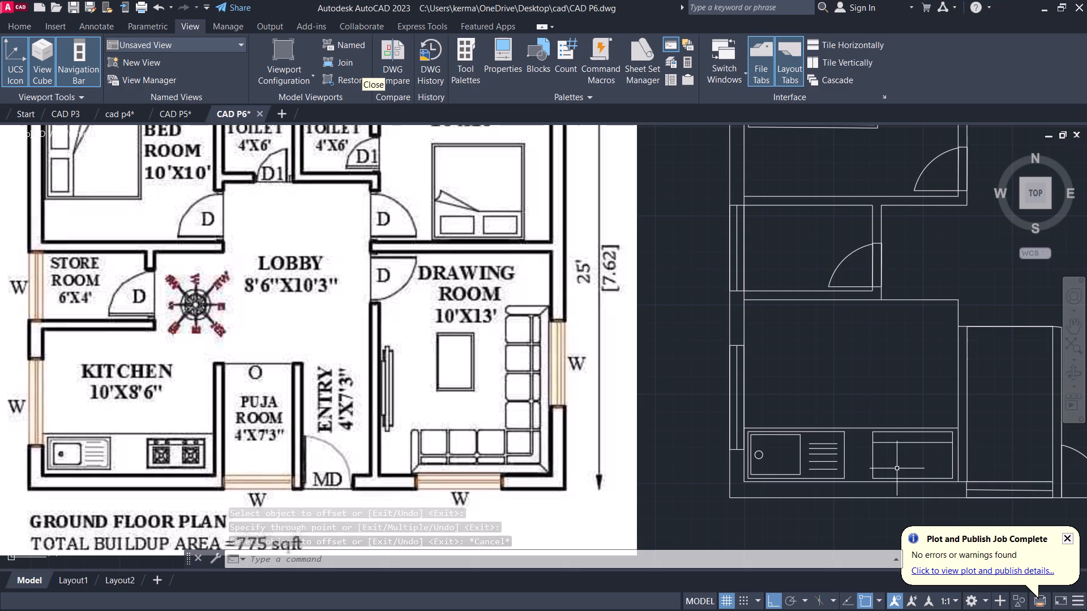
Draw a small knob circle in the narrow strip along the stove's north edge, about a third of the way from its west side.
key("c")
key("Return")
scroll(896, 467, "up", 3)
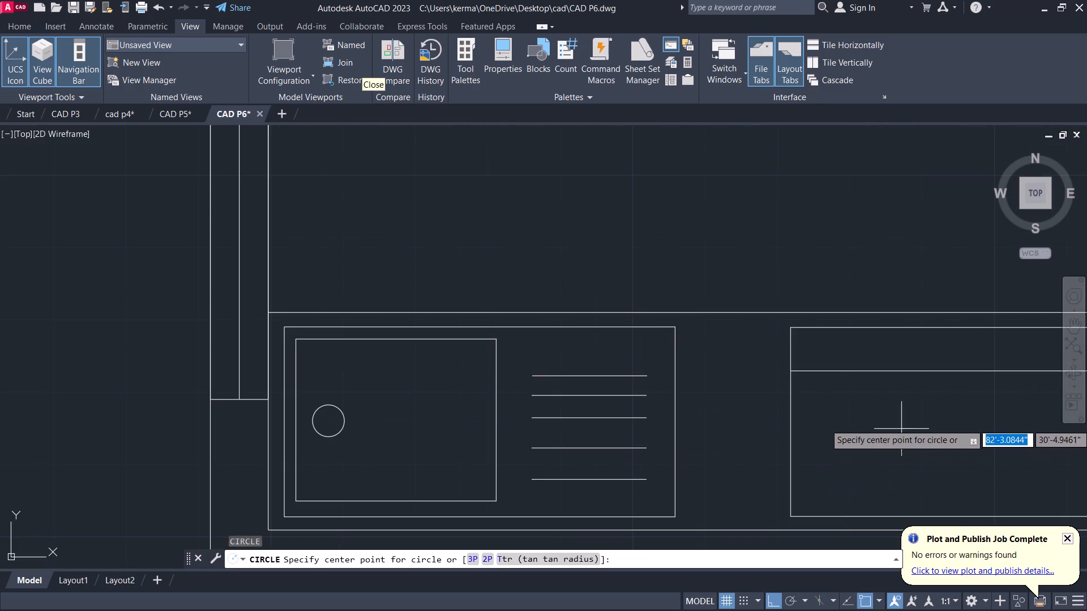
left_click(902, 346)
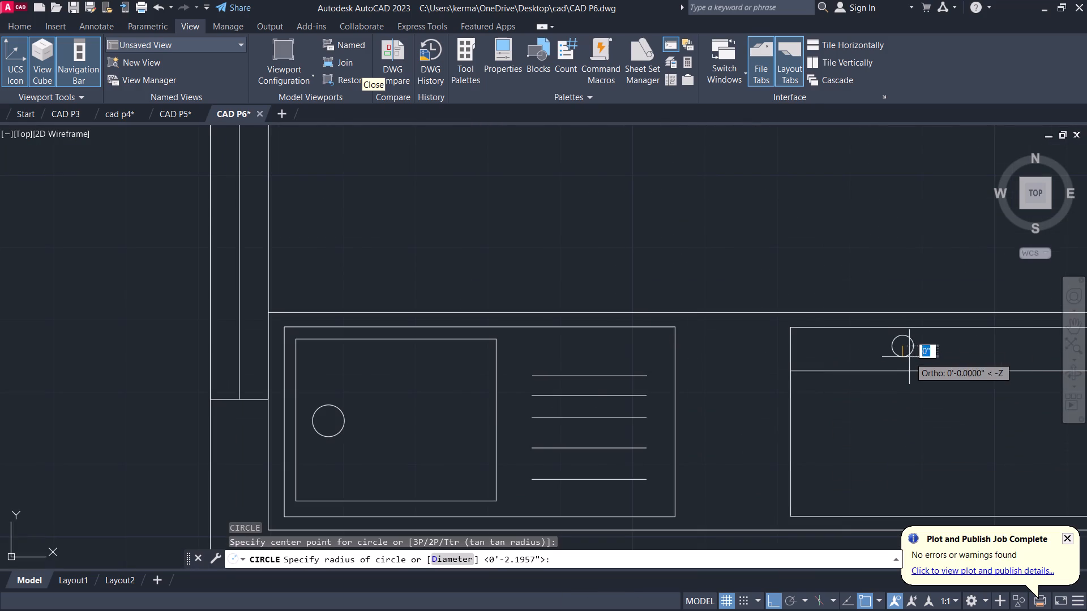
left_click(913, 359)
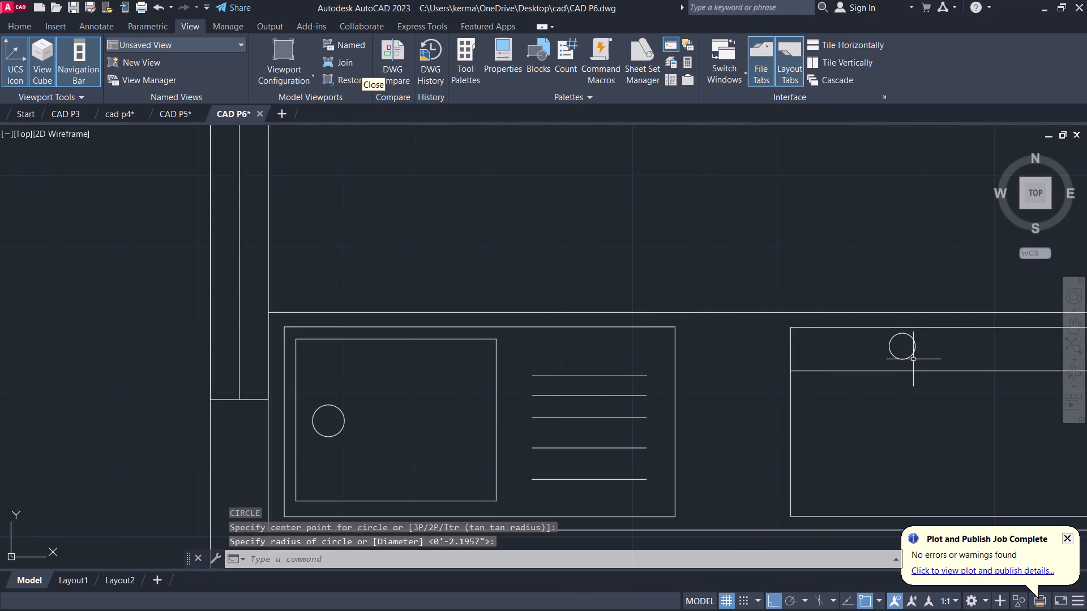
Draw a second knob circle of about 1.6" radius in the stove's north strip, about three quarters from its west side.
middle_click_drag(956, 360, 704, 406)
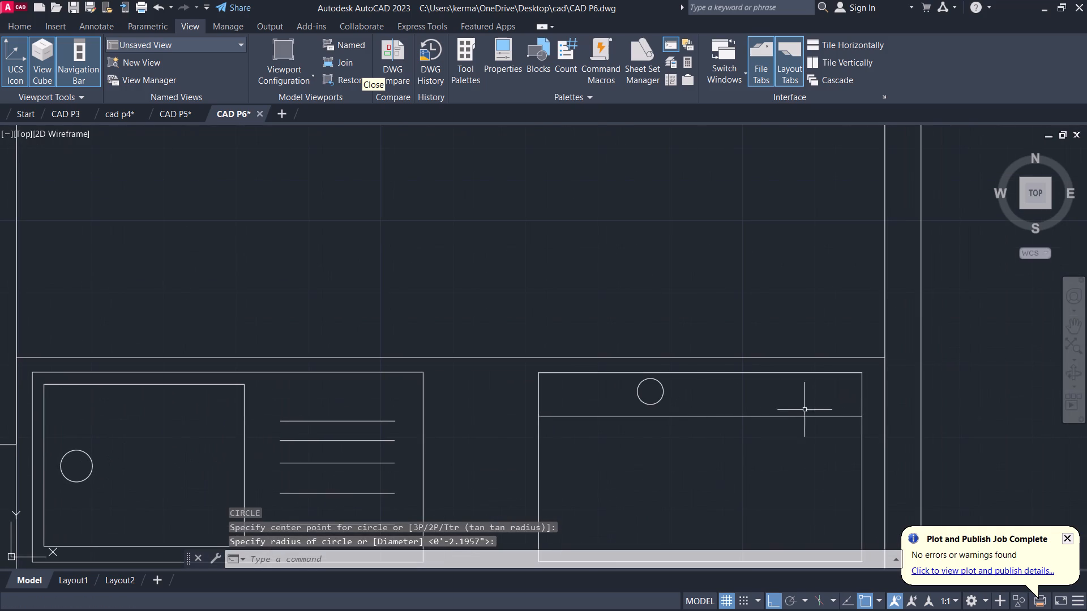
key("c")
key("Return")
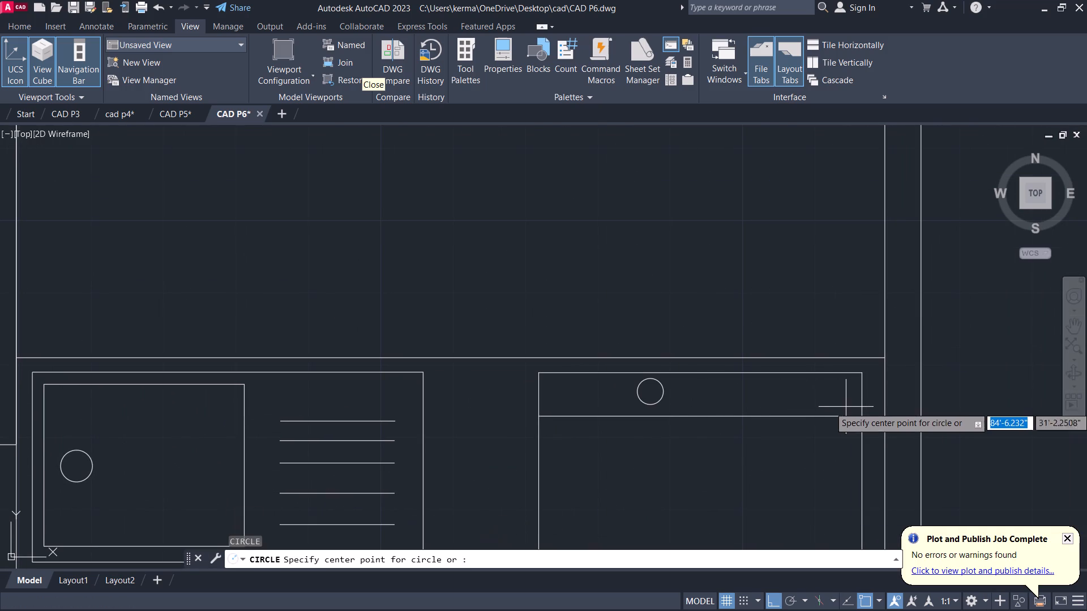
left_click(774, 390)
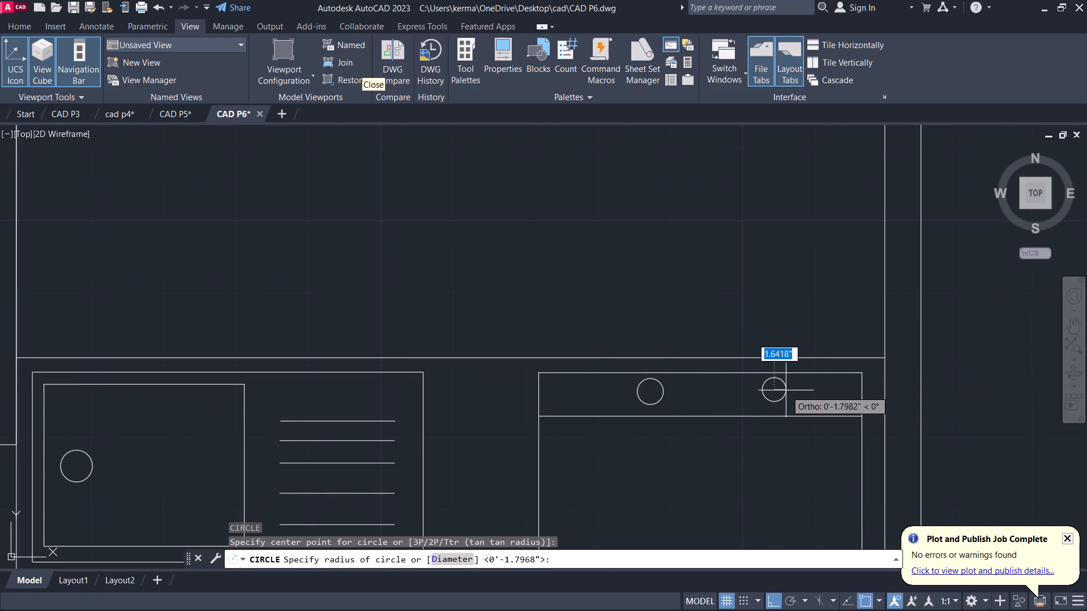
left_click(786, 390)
Erase both knob circles from the stove's north strip.
middle_click_drag(657, 463, 676, 419)
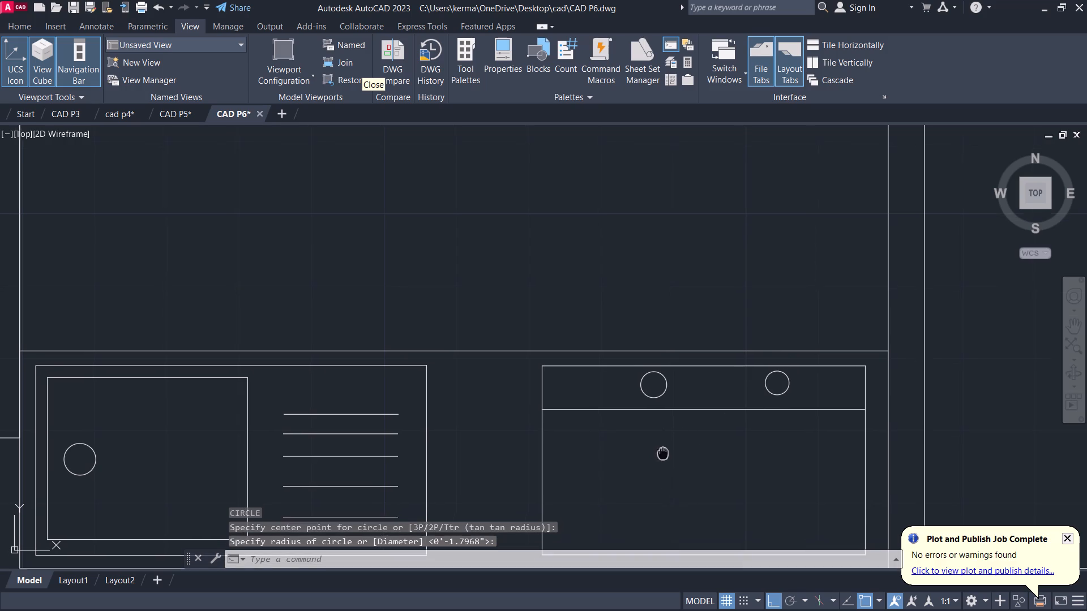
middle_click_drag(676, 419, 701, 385)
scroll(718, 380, "down", 2)
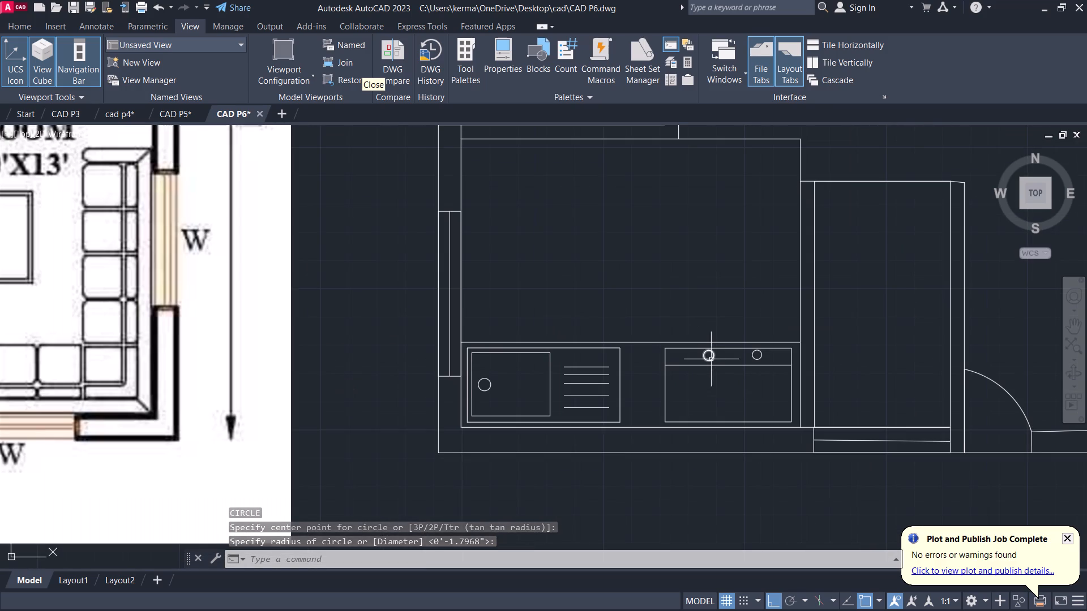
left_click(711, 359)
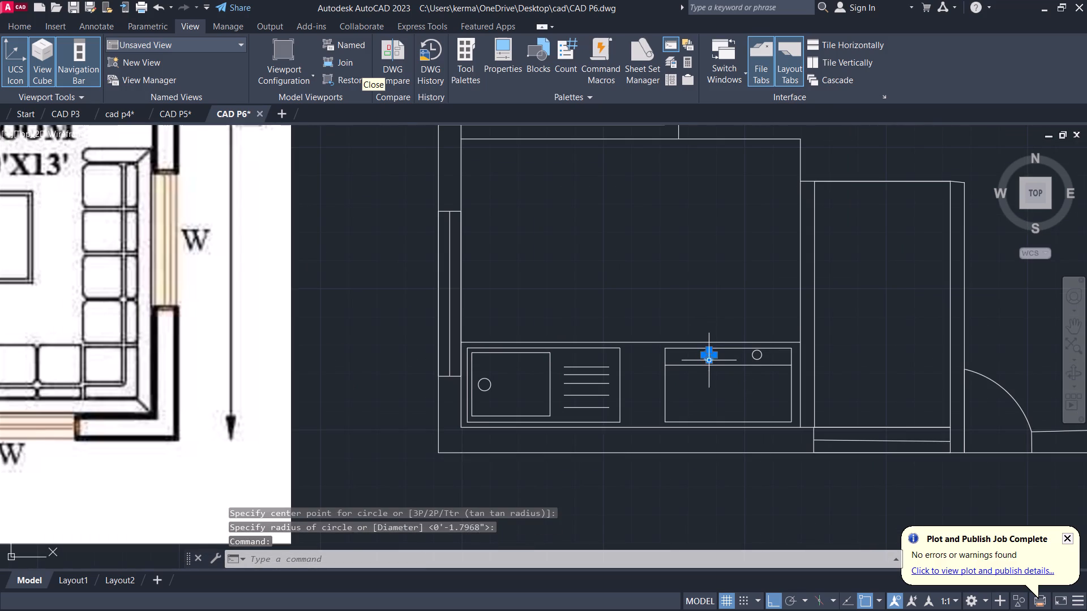
key("Delete")
left_click(761, 354)
key("Delete")
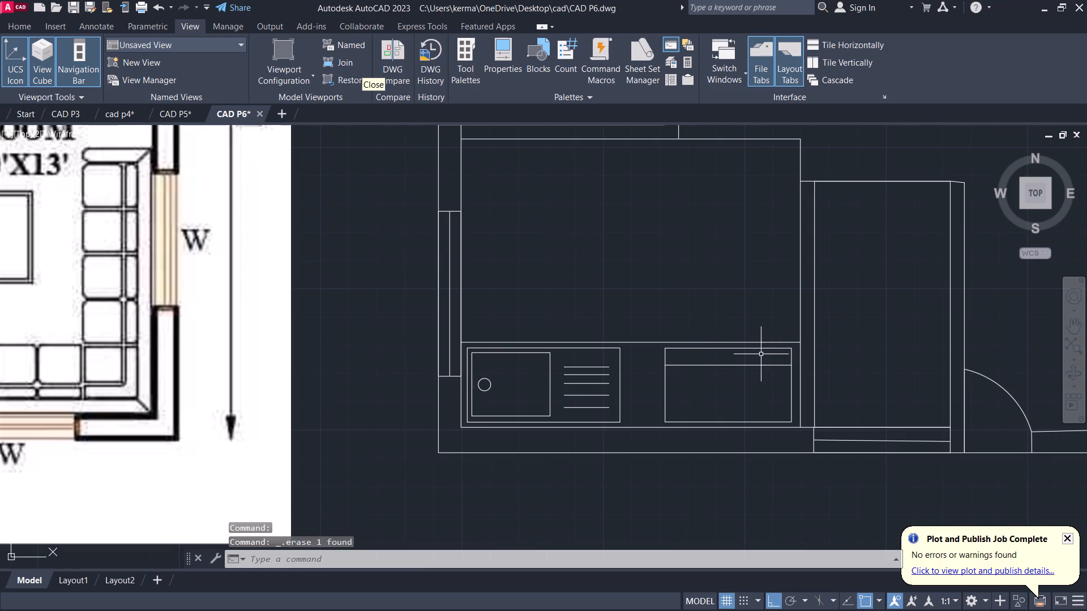
Draw a knob circle of about 2.1" radius in the stove's north strip, about a quarter from its west side.
scroll(717, 365, "up", 2)
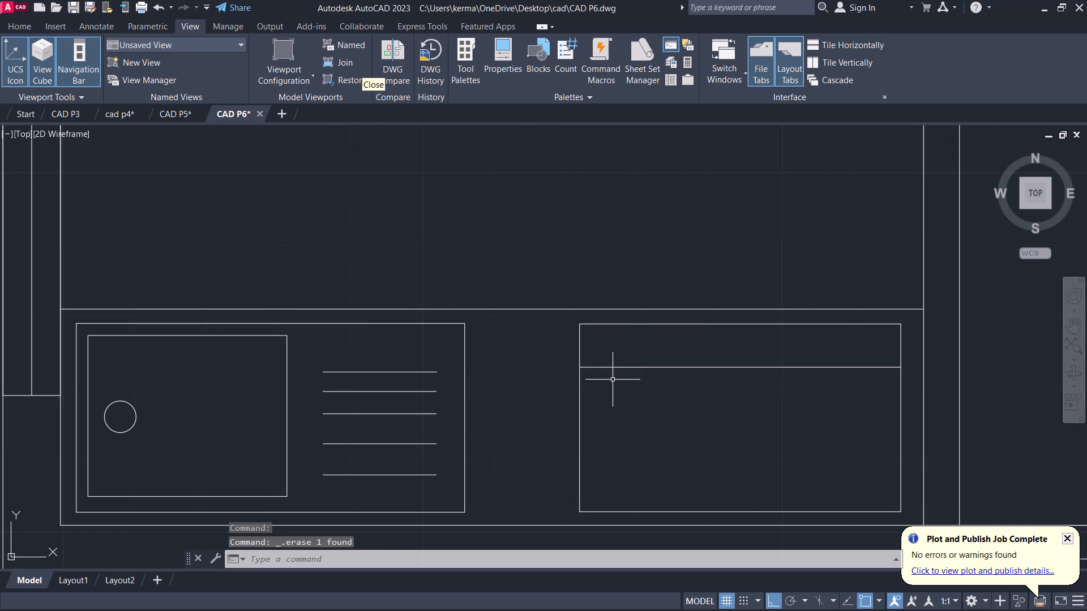
key("c")
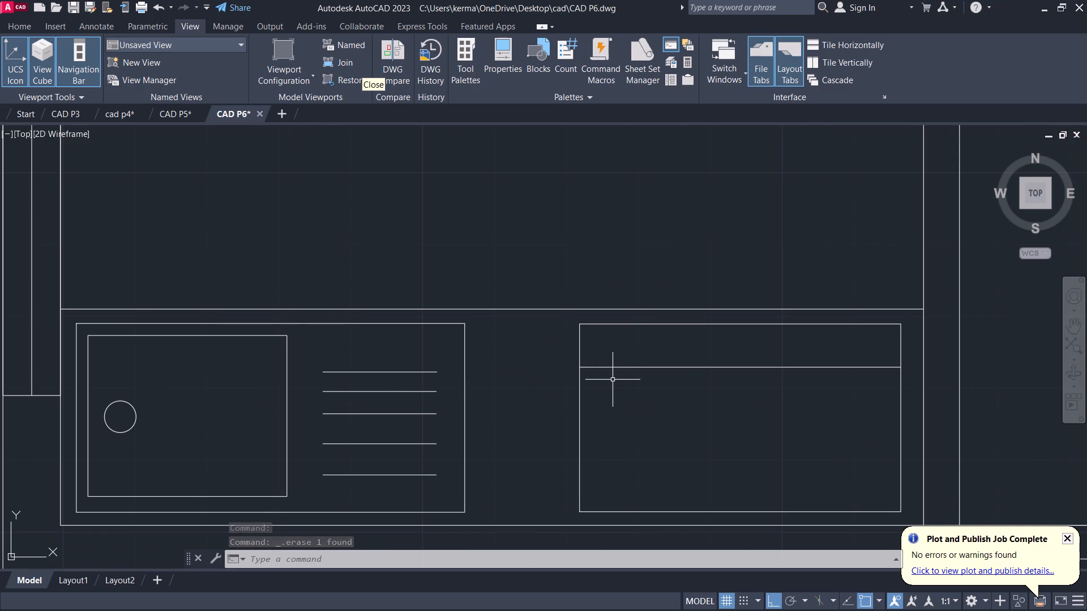
key("Return")
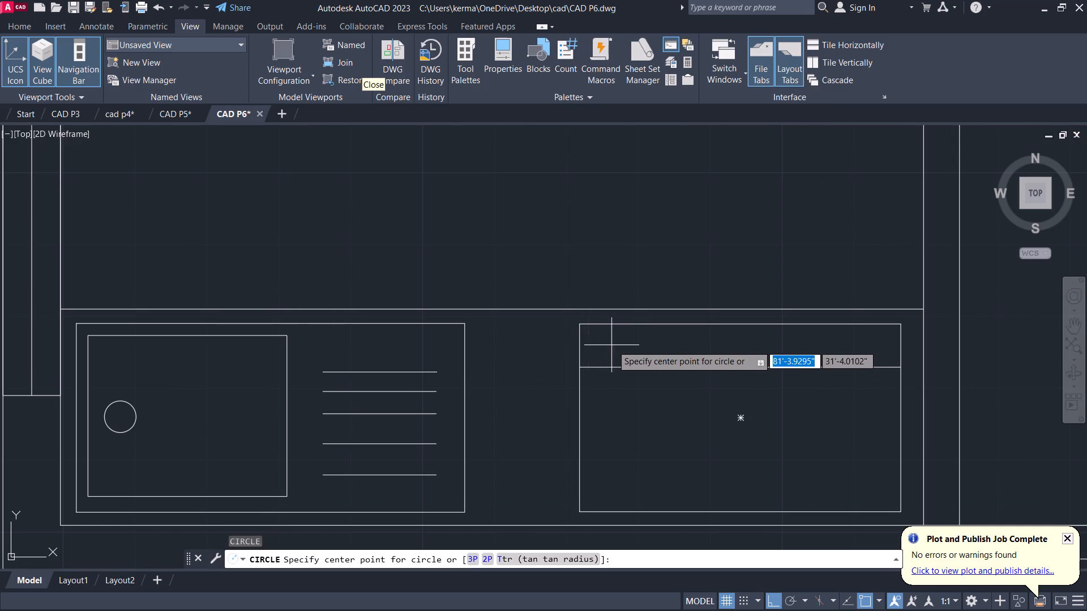
left_click(653, 343)
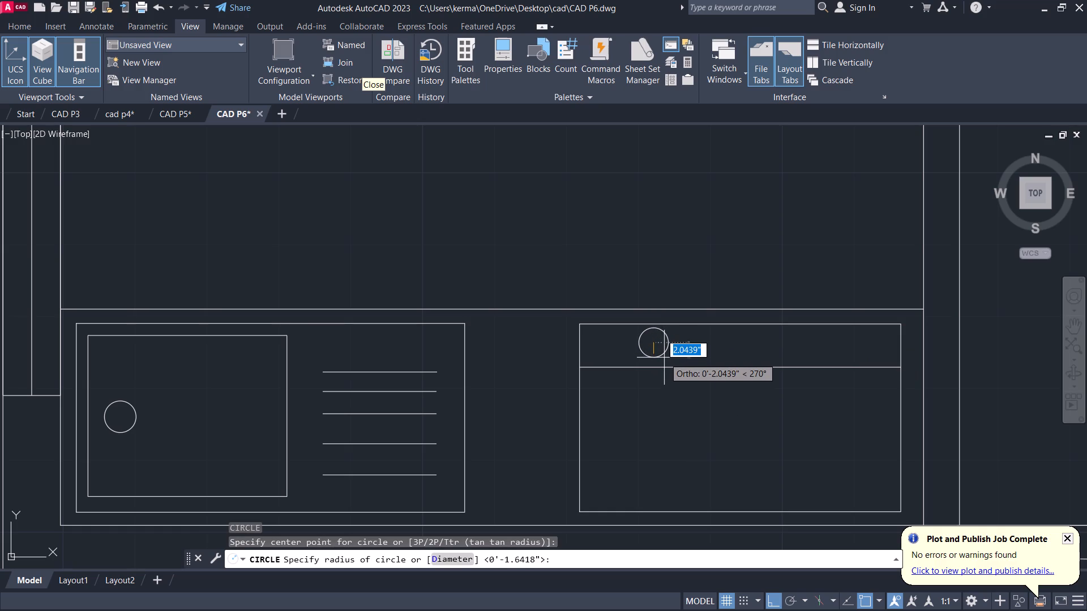
left_click(665, 358)
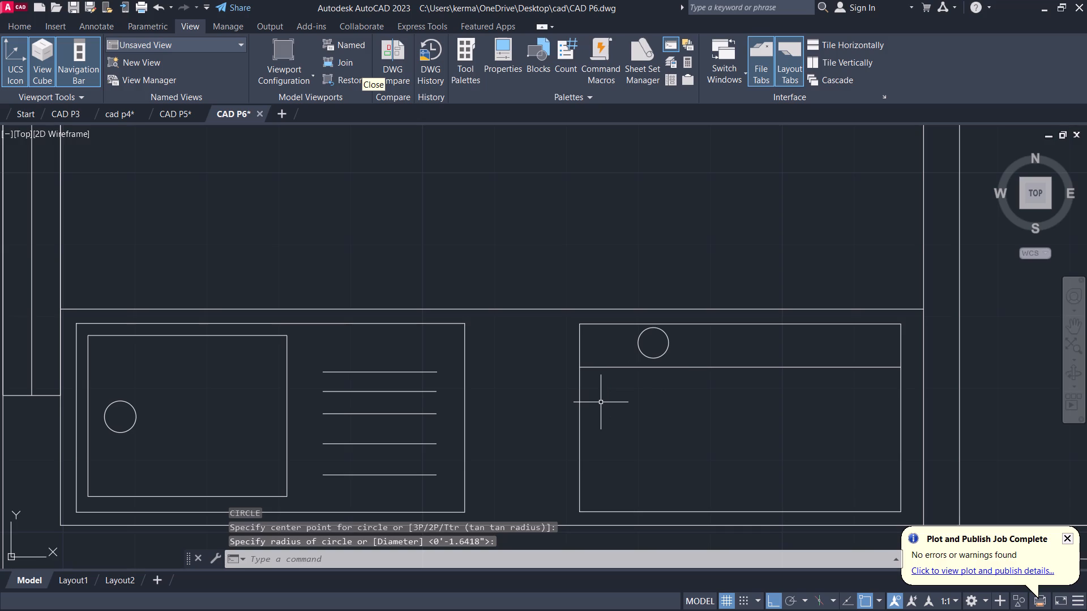
Draw a second knob circle of about 2.1" radius in the strip, level with the first and a quarter from the east side.
key("c")
key("Return")
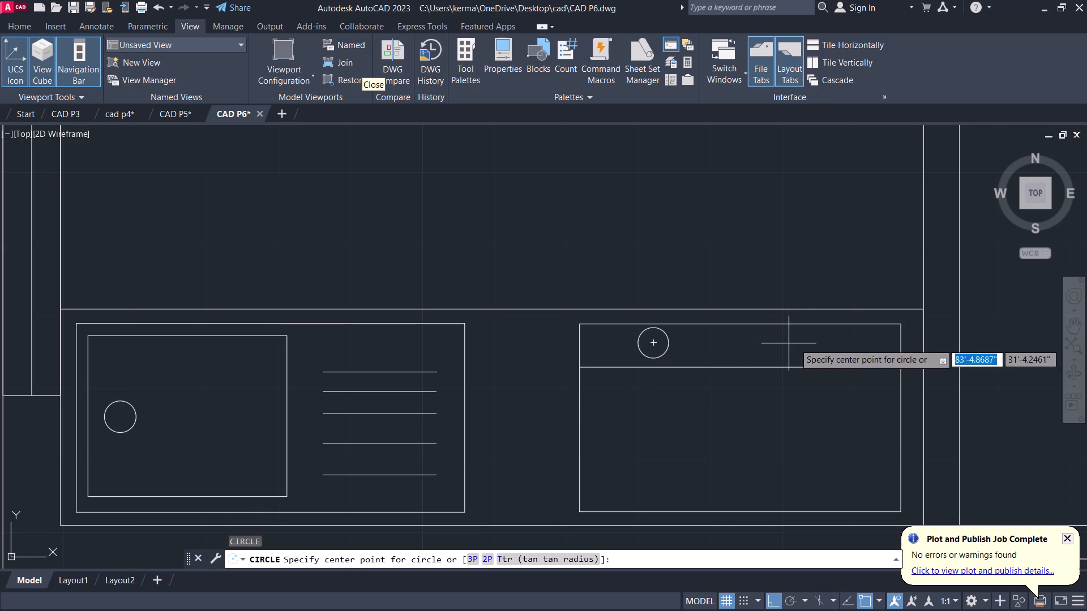
left_click(818, 343)
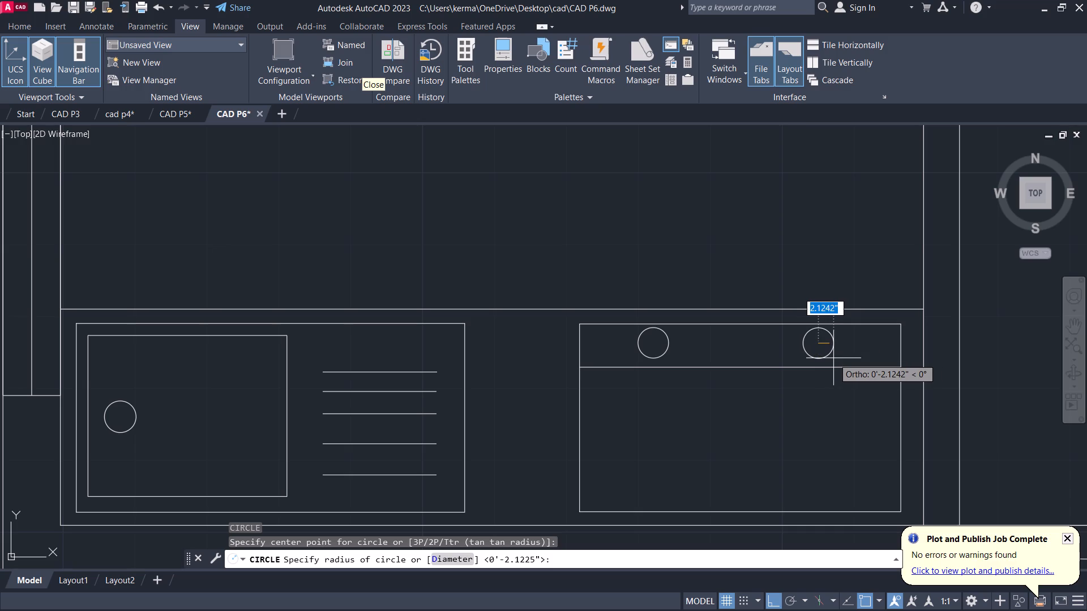
left_click(833, 358)
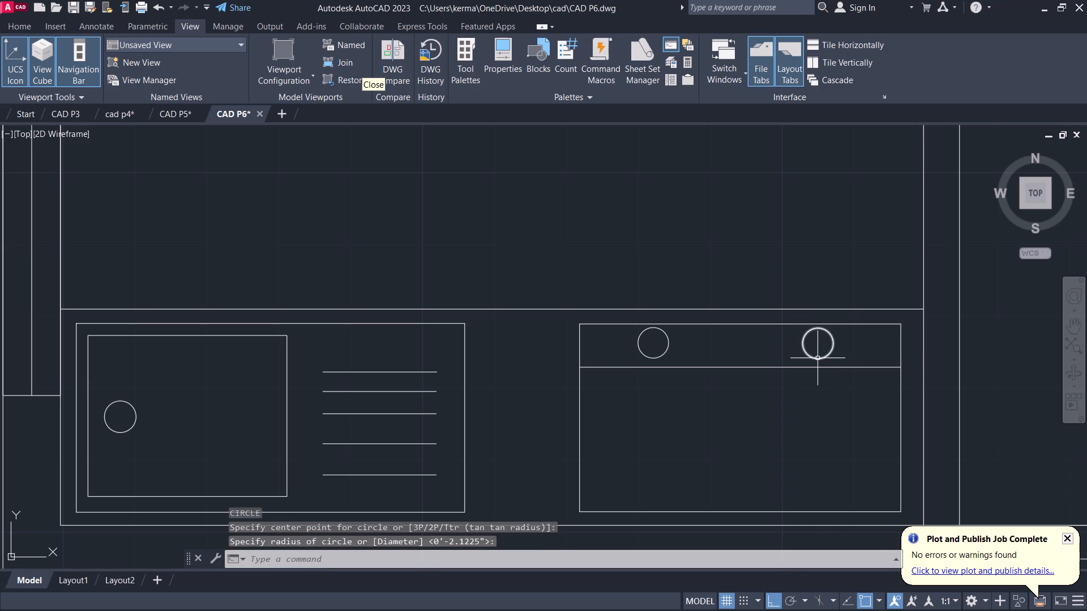
Move the eastern knob circle slightly farther east within the stove's north strip.
left_click(818, 359)
key("m")
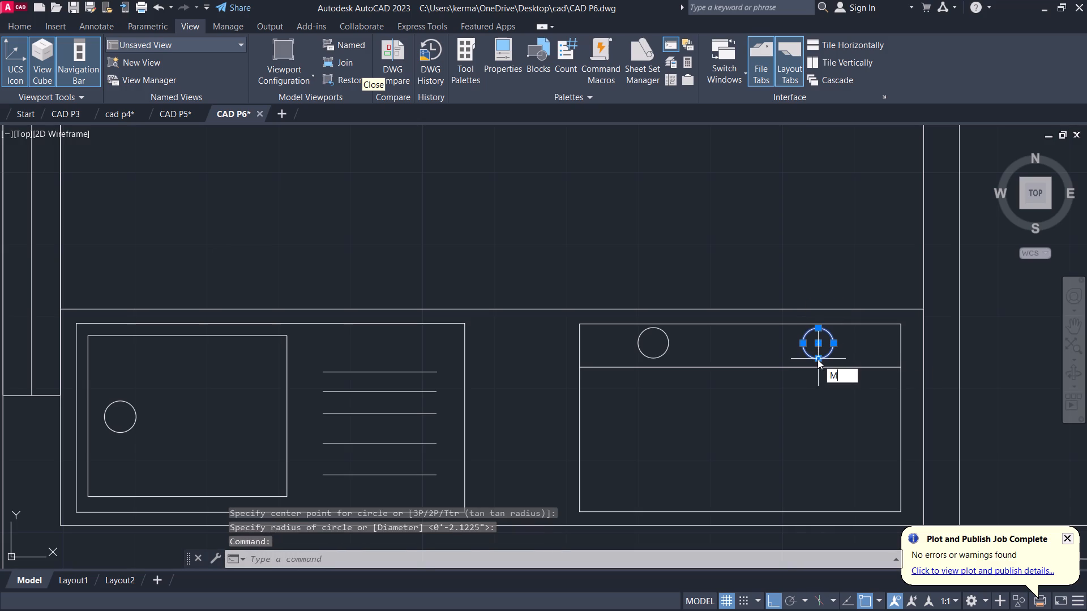
key("Return")
left_click(821, 358)
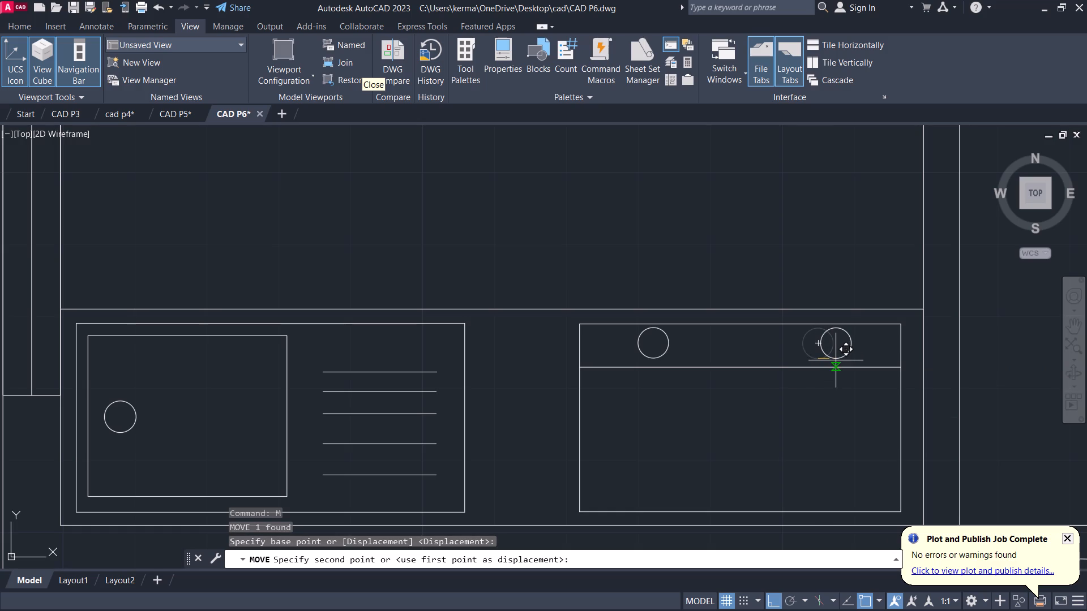
left_click(836, 360)
Adjust the eastern knob circle north and then south so it sits roughly level with the western knob.
left_click(850, 354)
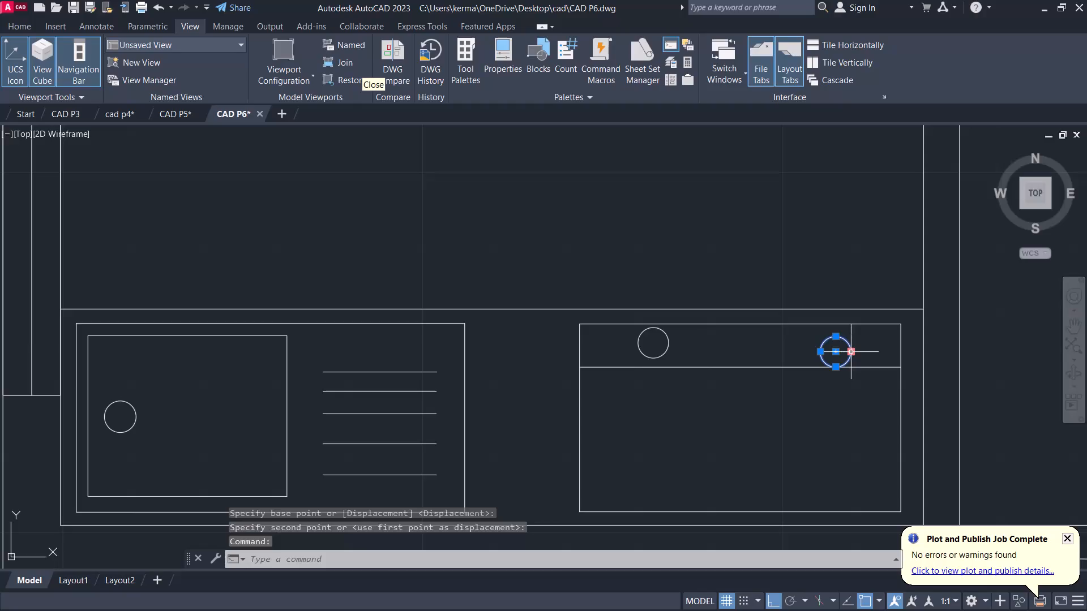
key("m")
key("Return")
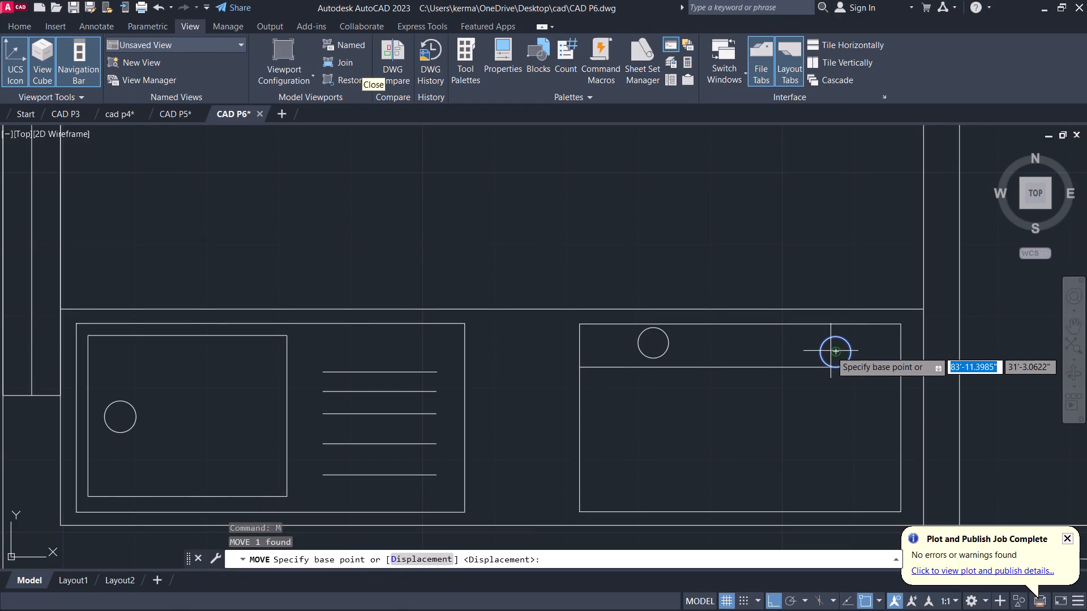
left_click(835, 352)
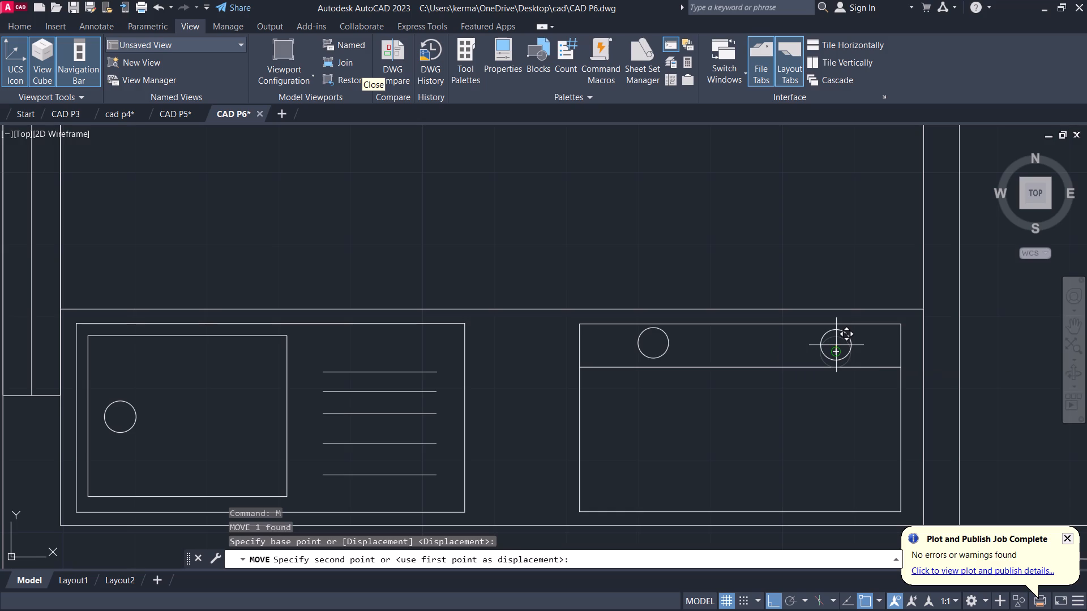
left_click(836, 344)
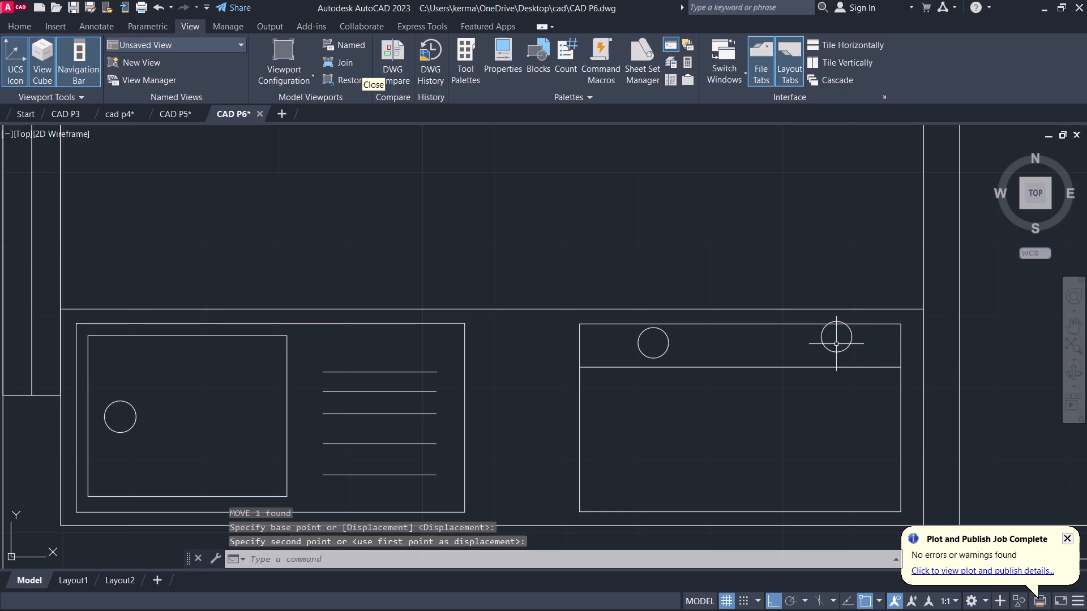
left_click(833, 350)
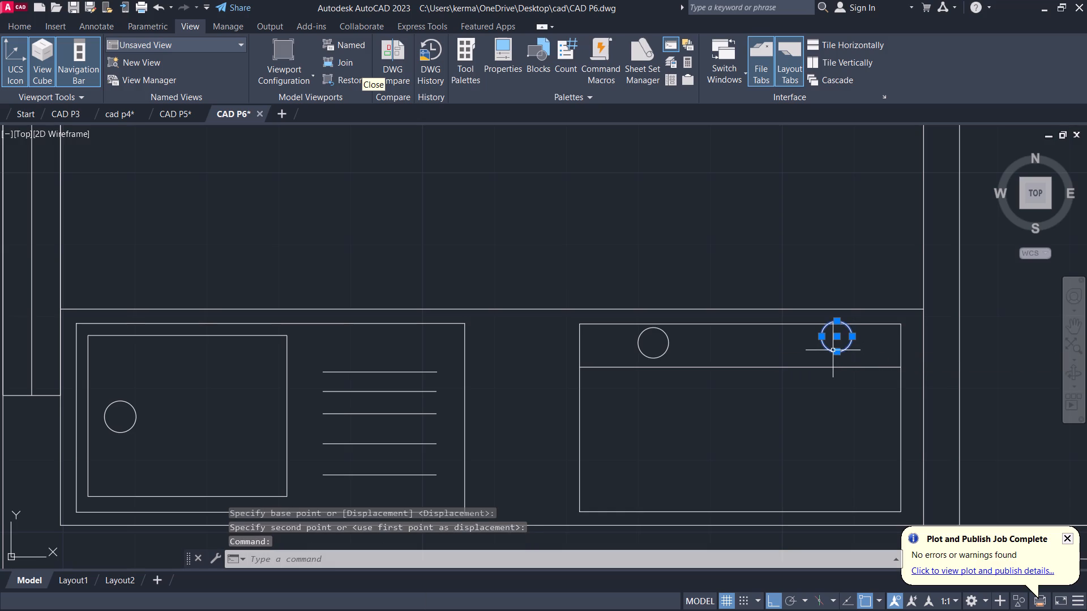
key("m")
key("Return")
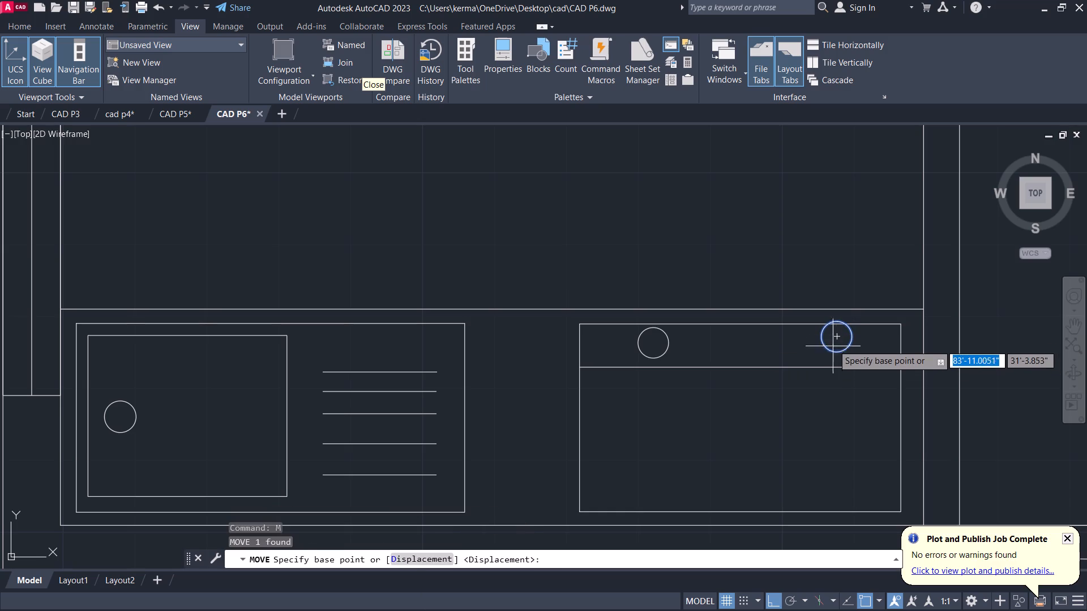
left_click(834, 335)
scroll(834, 337, "up", 3)
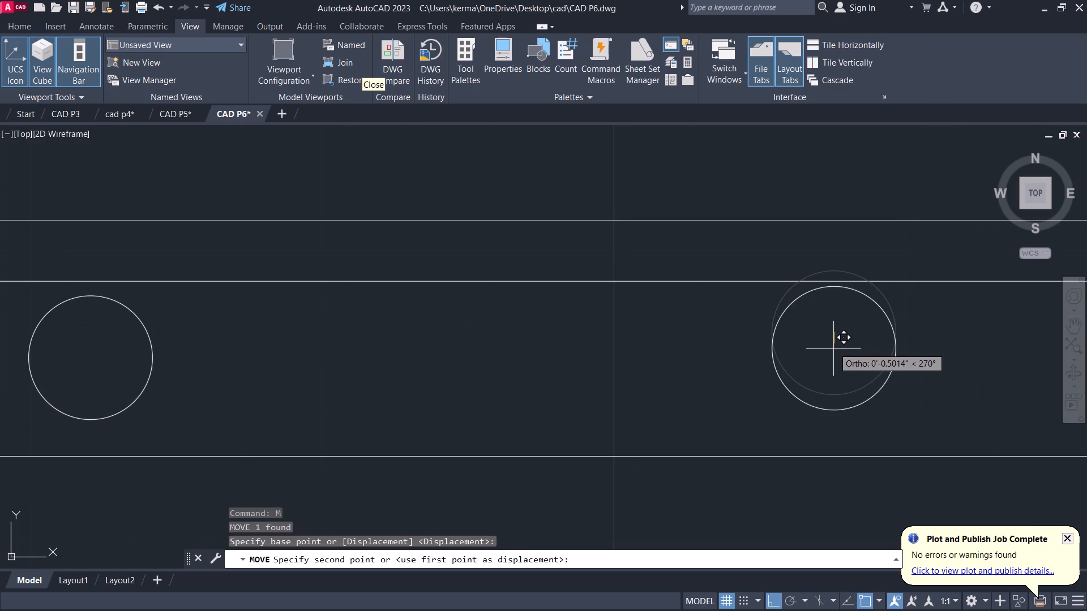
left_click(833, 351)
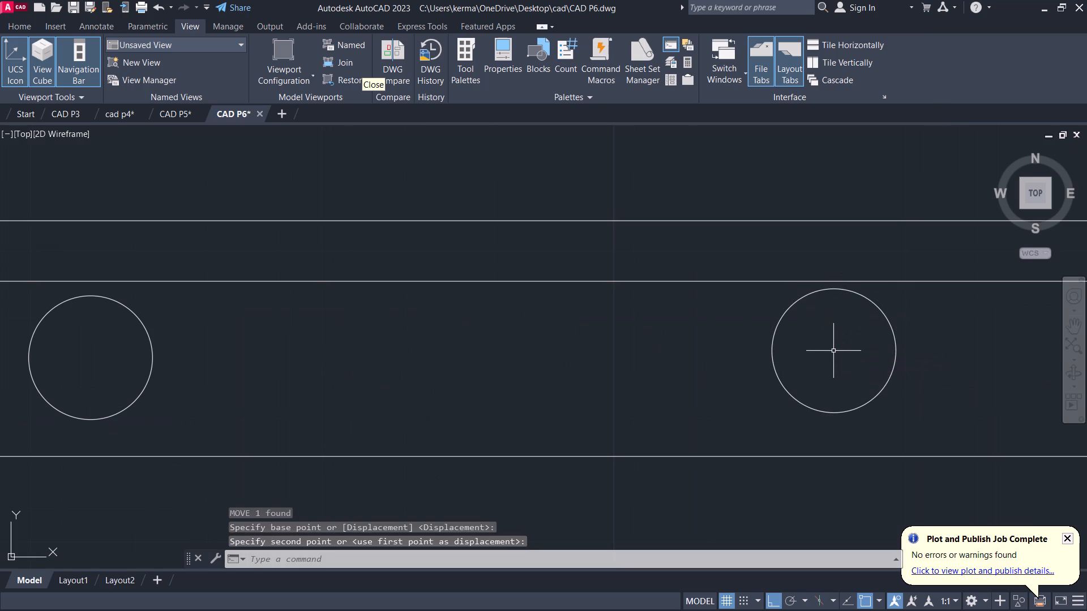
Draw a burner circle of about 6.5" radius in the western half of the stove, south of the knob strip.
scroll(833, 351, "down", 5)
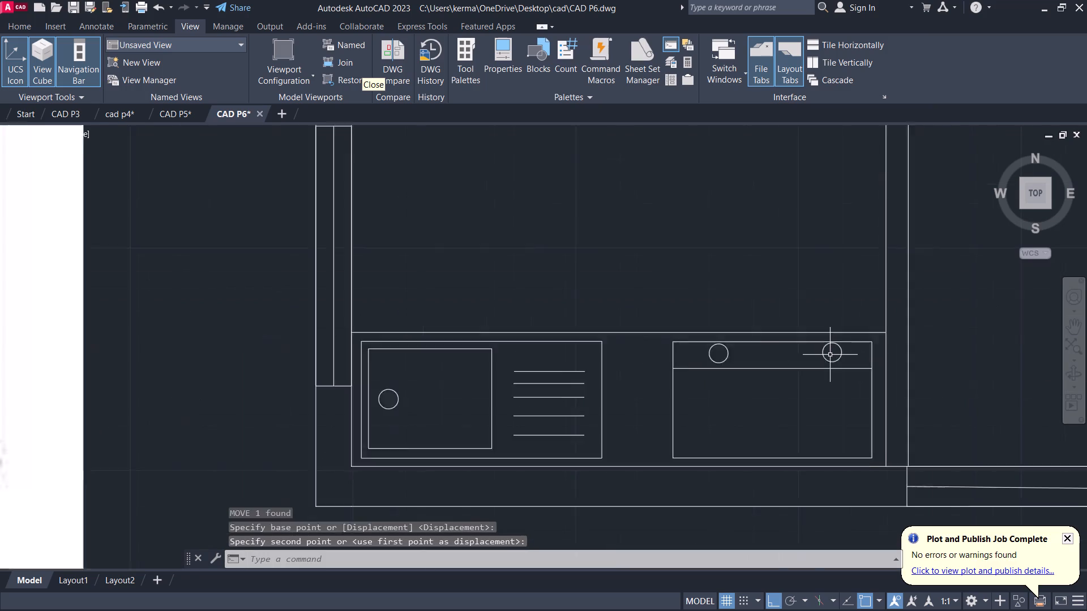
middle_click_drag(761, 395, 998, 396)
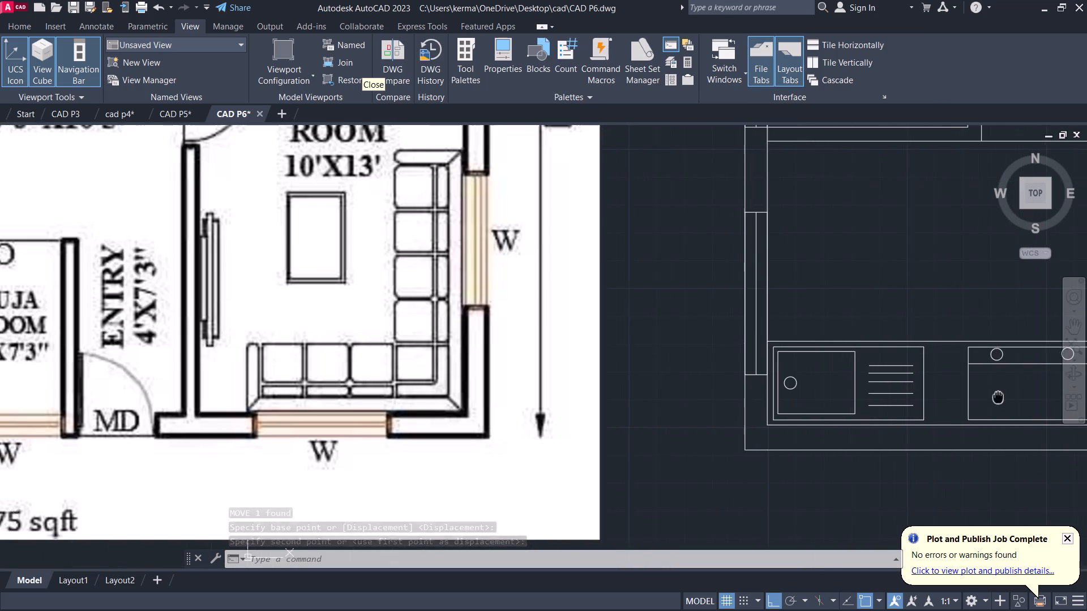
scroll(988, 397, "down", 1)
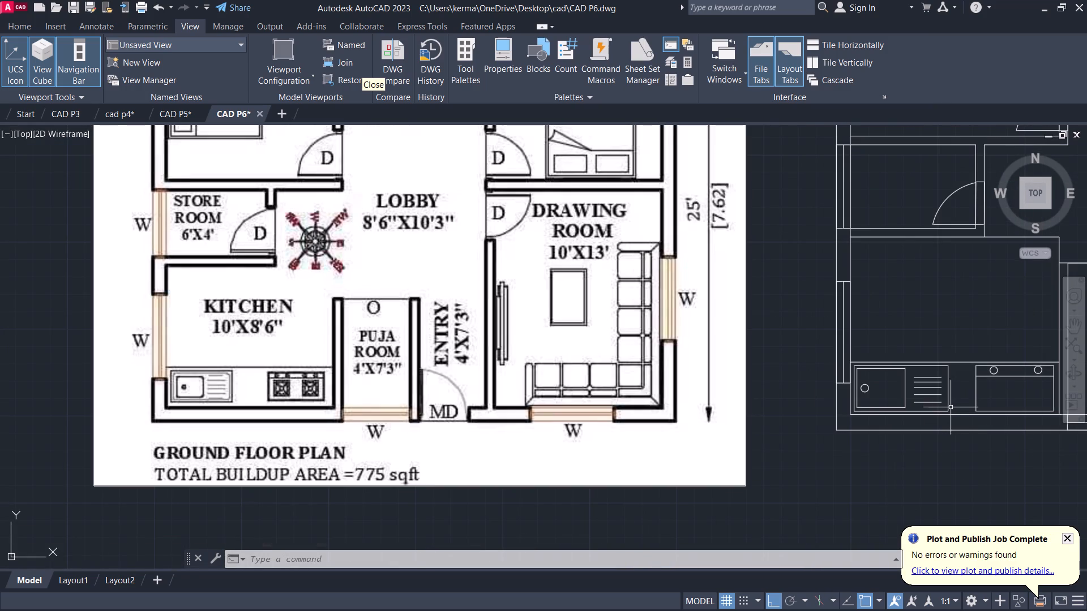
type("RE")
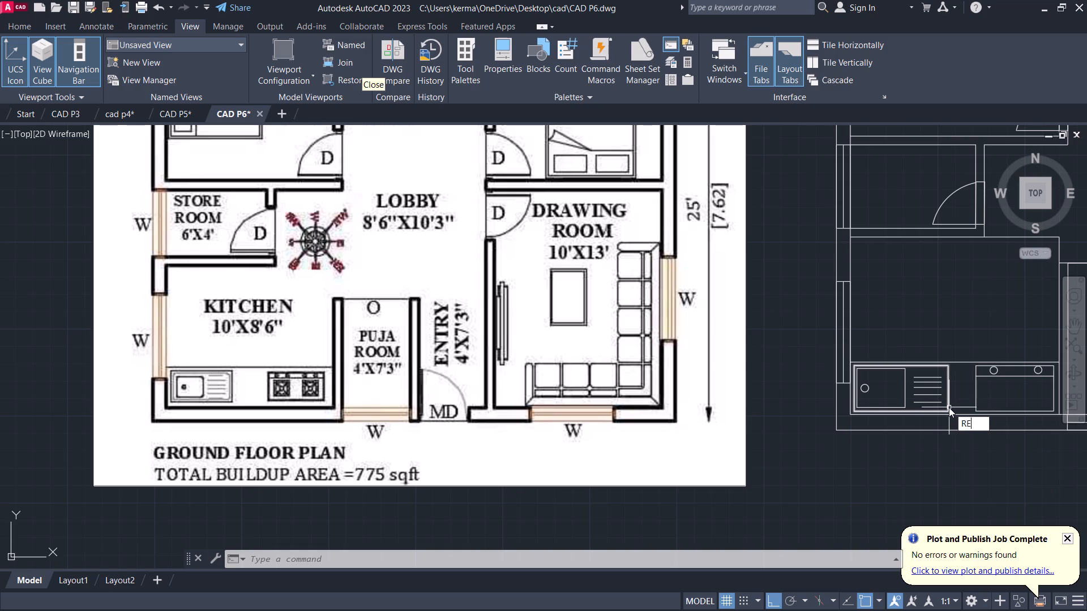
key("Escape")
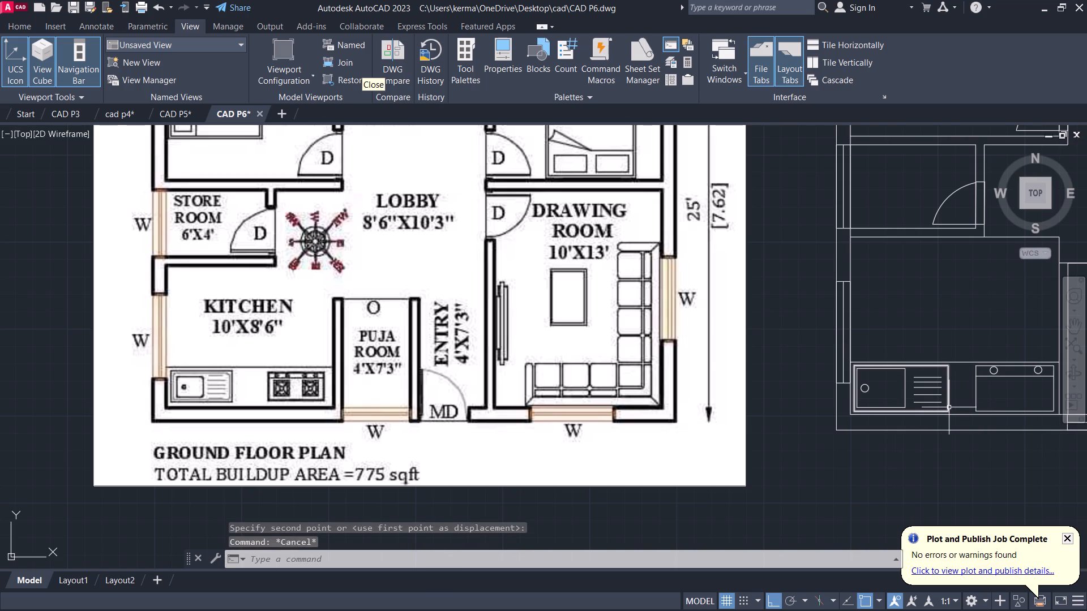
key("c")
key("Return")
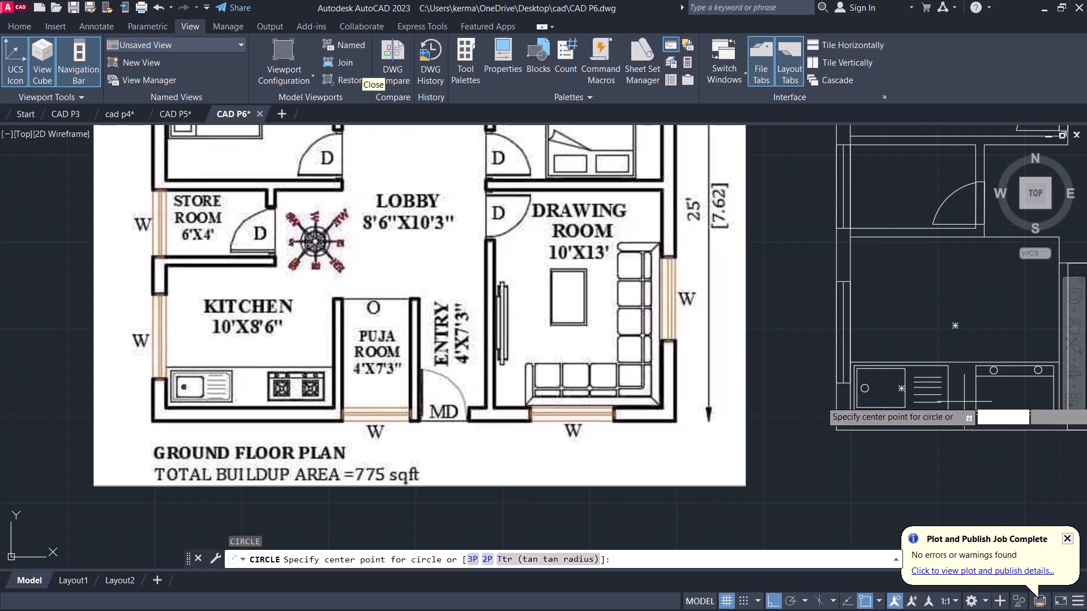
middle_click_drag(992, 391, 906, 408)
scroll(902, 407, "up", 2)
middle_click_drag(904, 407, 788, 407)
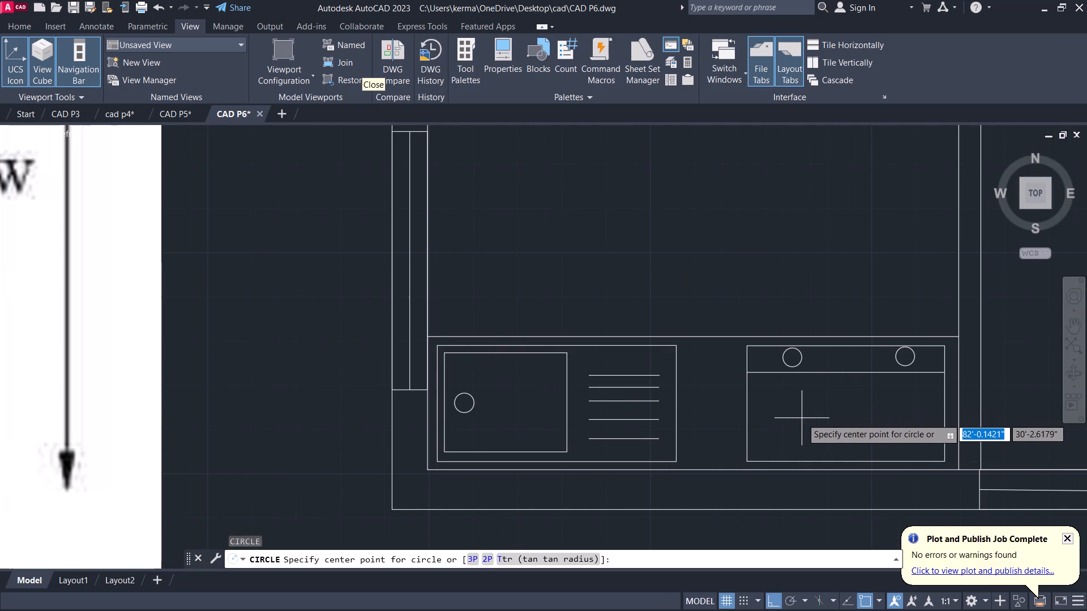
left_click(802, 418)
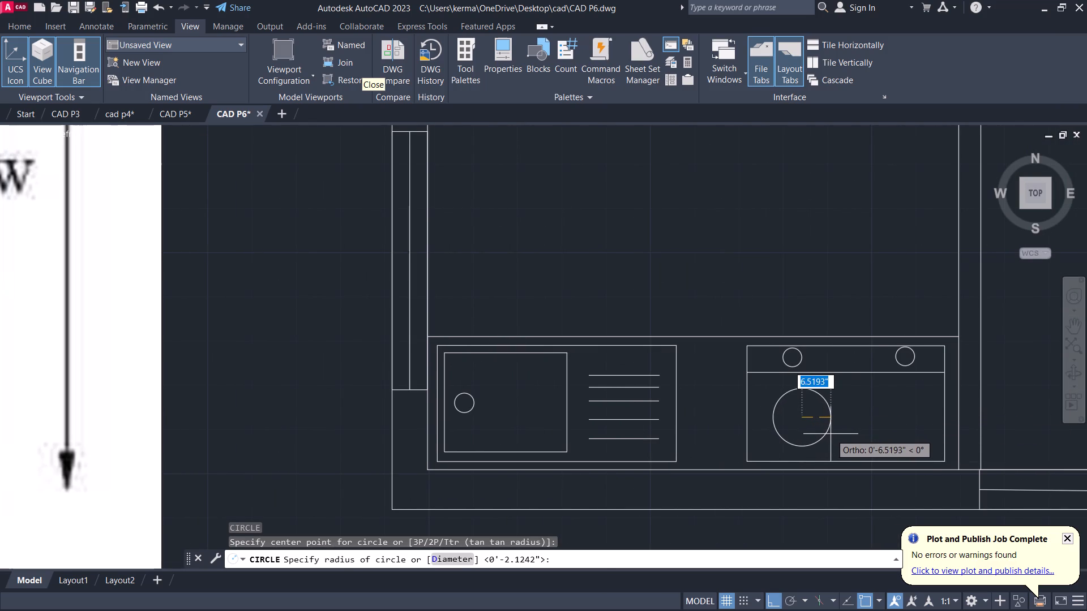
left_click(831, 434)
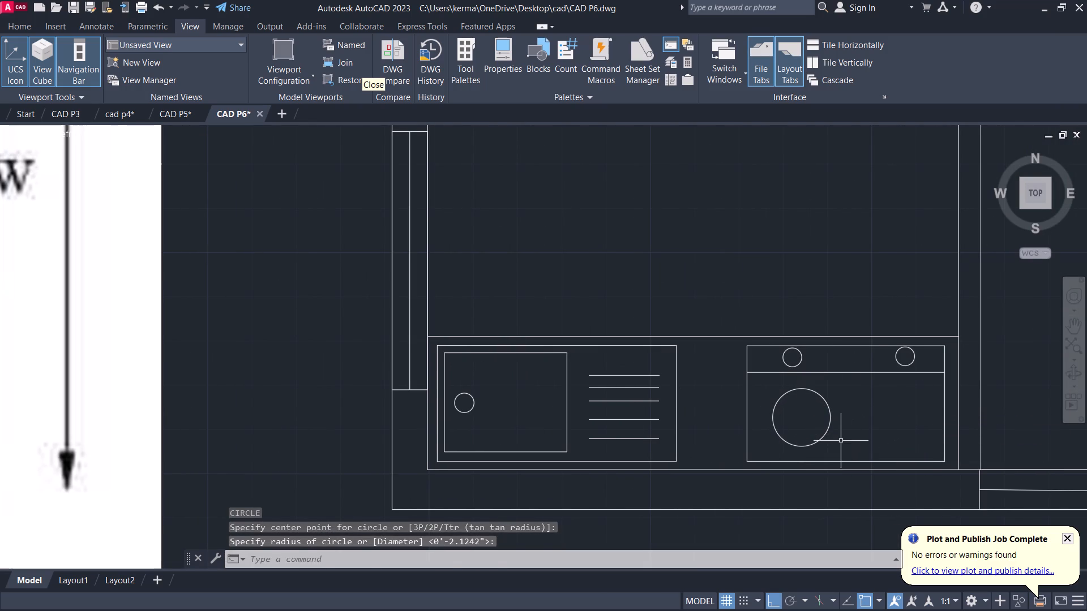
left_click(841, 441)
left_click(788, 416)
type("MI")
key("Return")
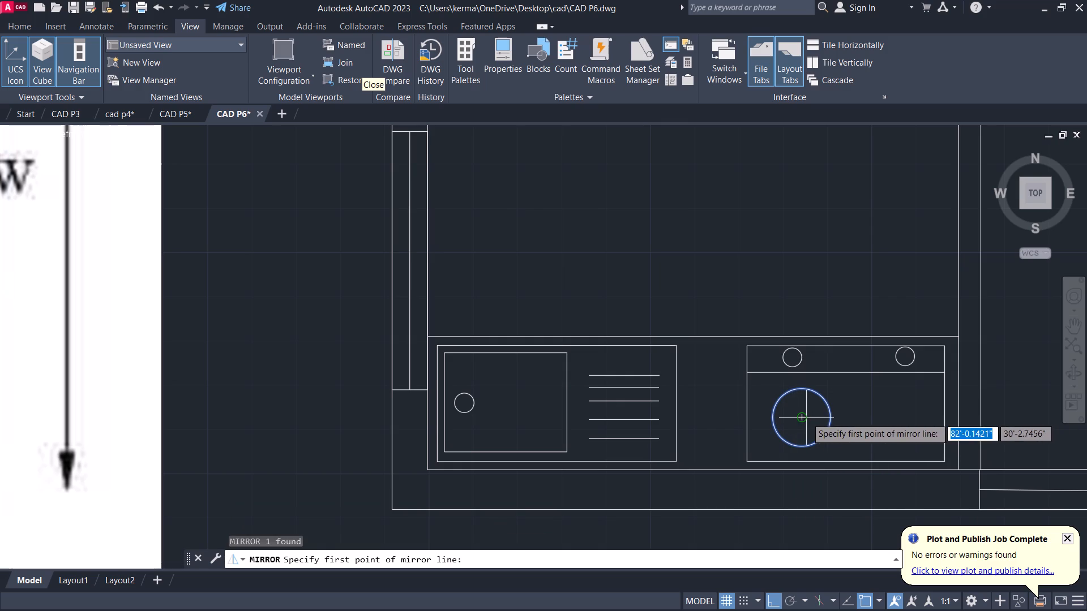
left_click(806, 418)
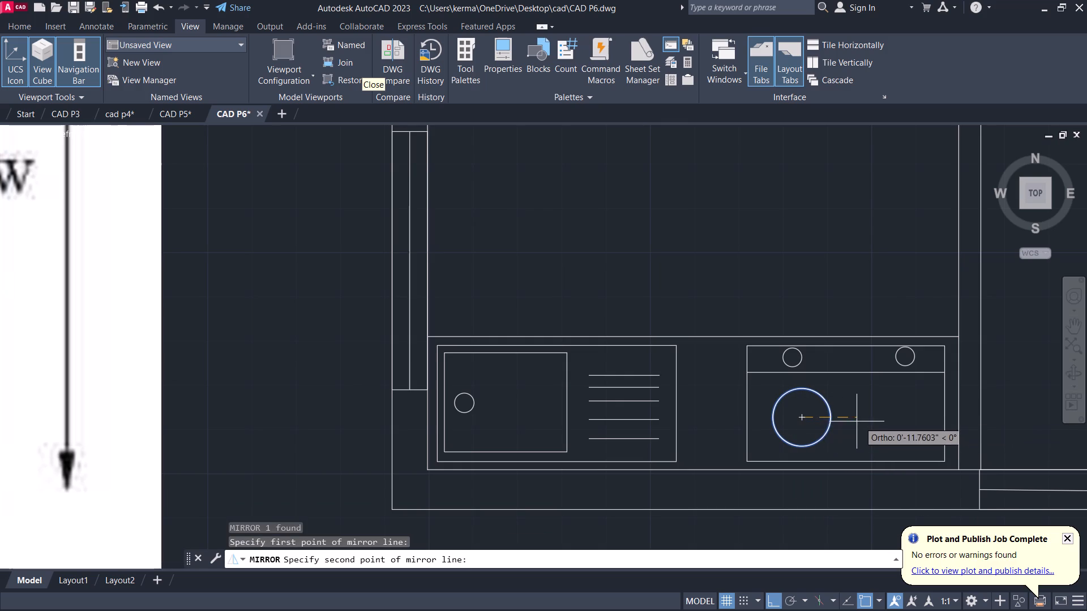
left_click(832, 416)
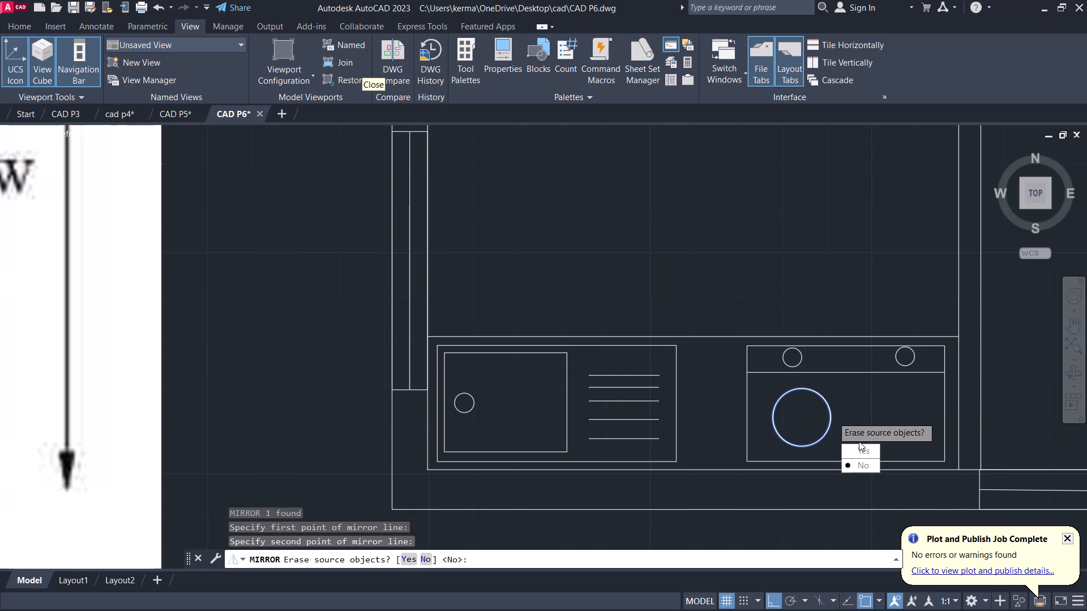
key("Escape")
Mirror the burner circle across a diagonal from its east quadrant southwest to the stove's south edge, keeping the original.
left_click(828, 437)
left_click(814, 427)
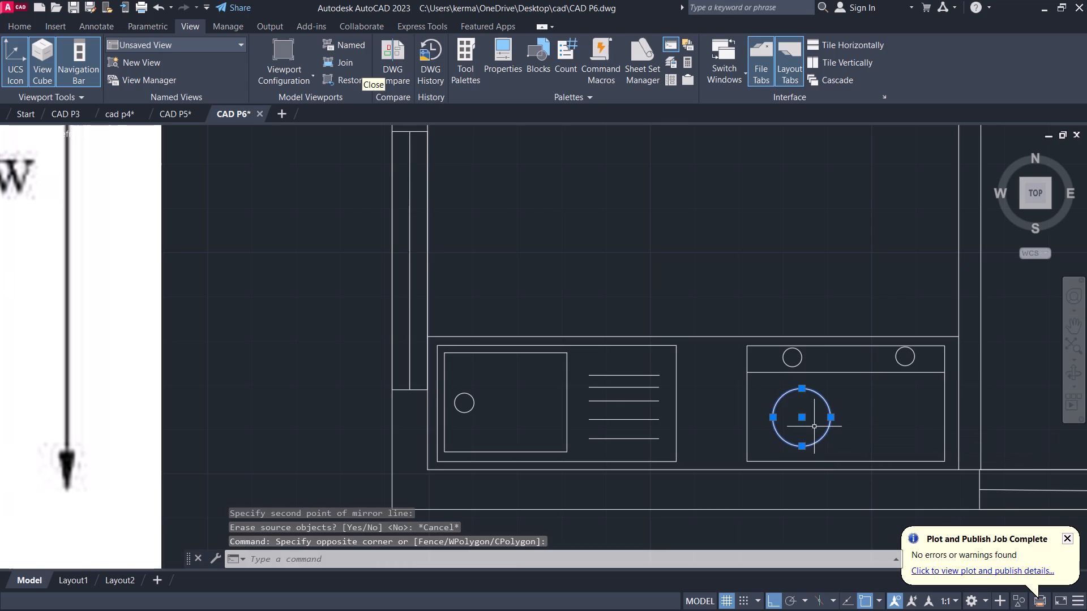
type("MI")
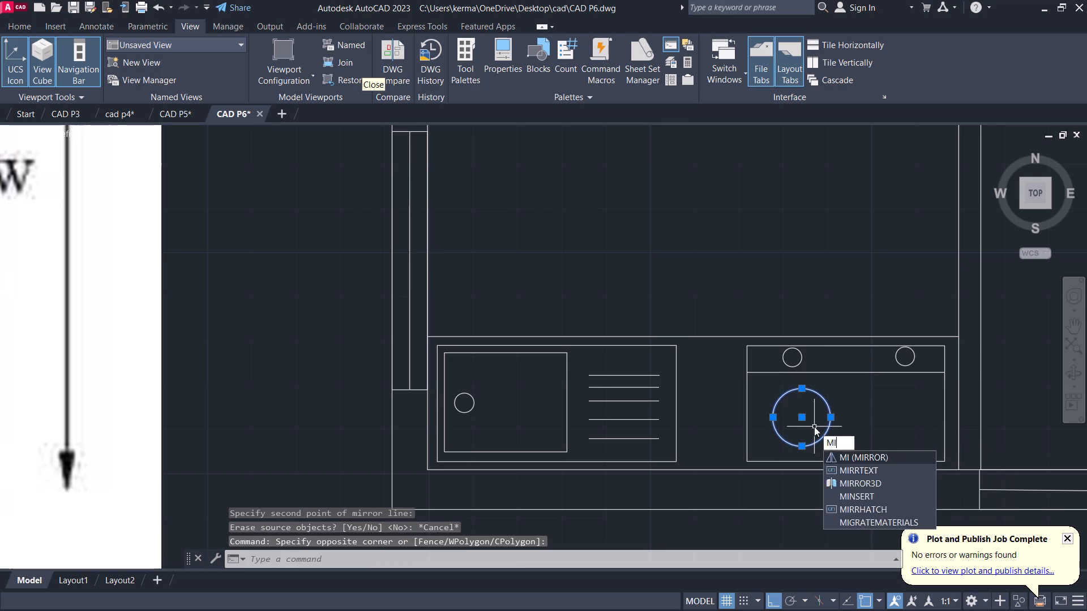
key("Return")
left_click(828, 419)
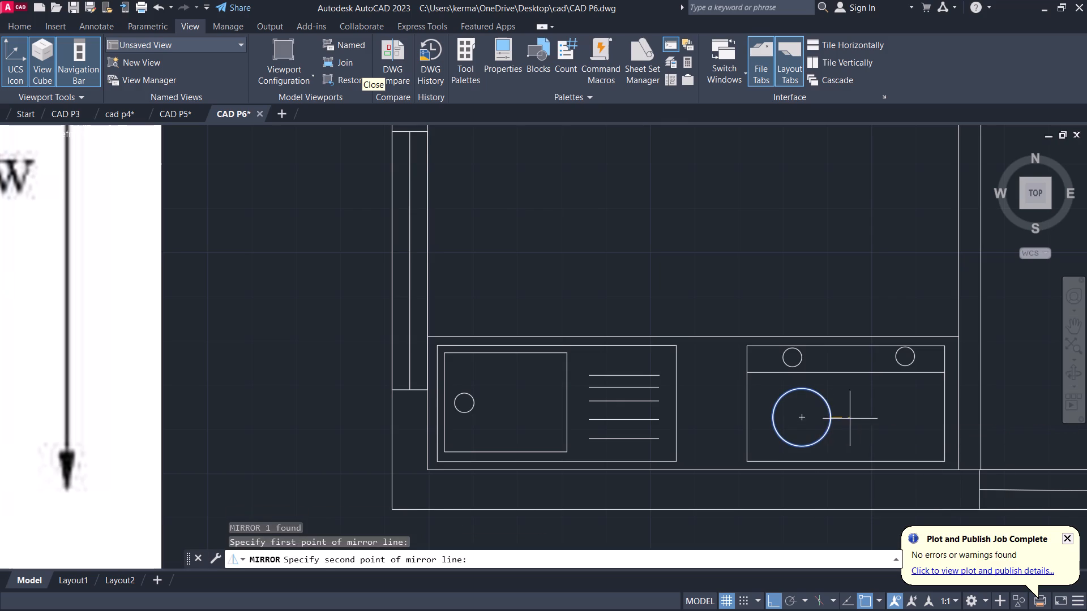
left_click(794, 457)
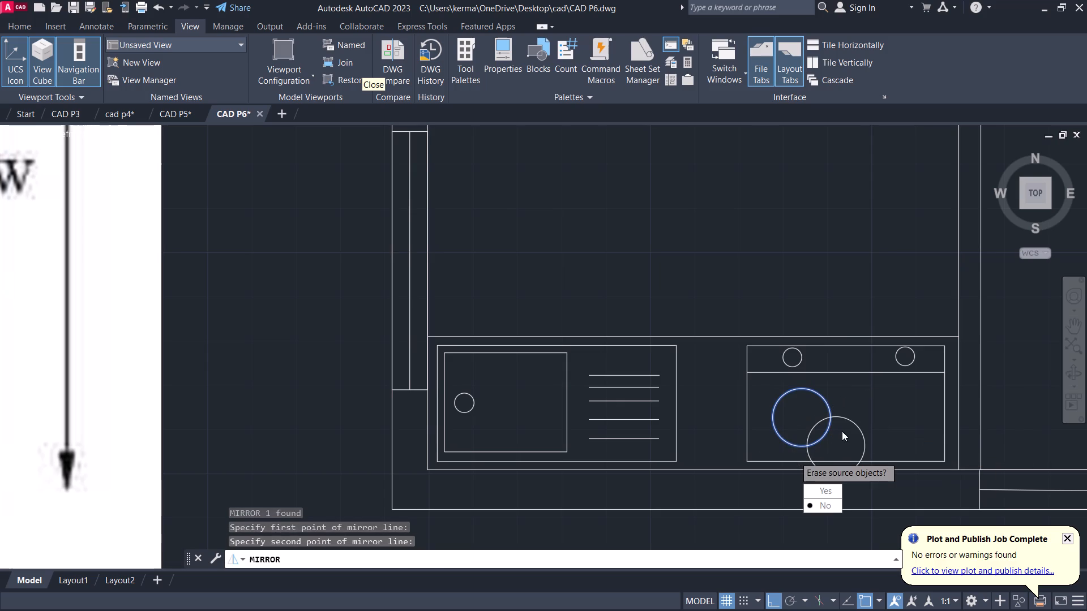
left_click(857, 426)
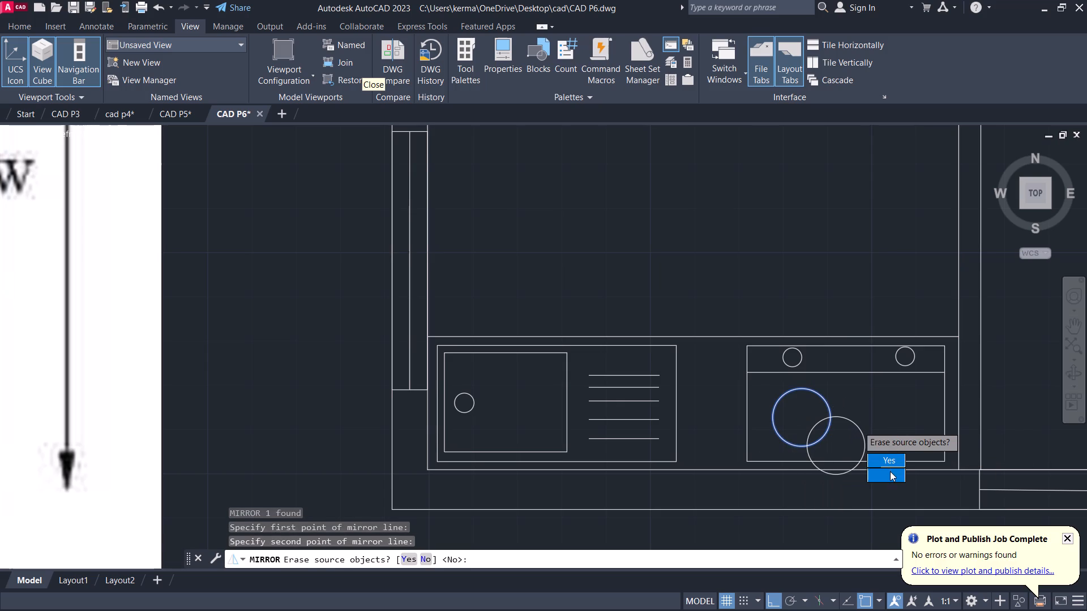
left_click_drag(890, 471, 858, 426)
With Ortho off, move the mirrored burner circle into the stove's eastern half, level with the western burner.
left_click(850, 420)
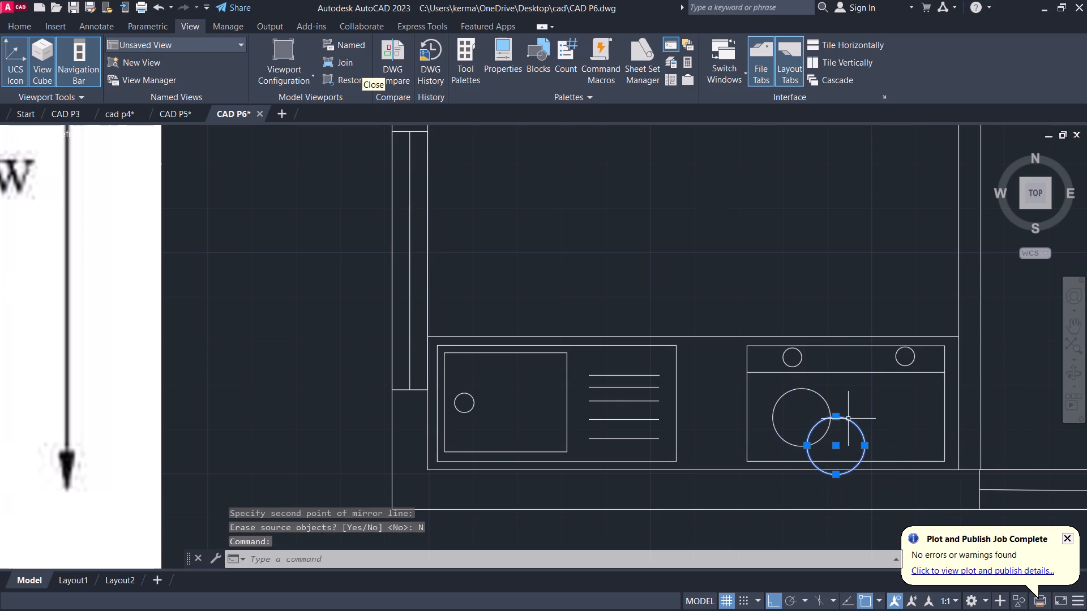
key("m")
key("Return")
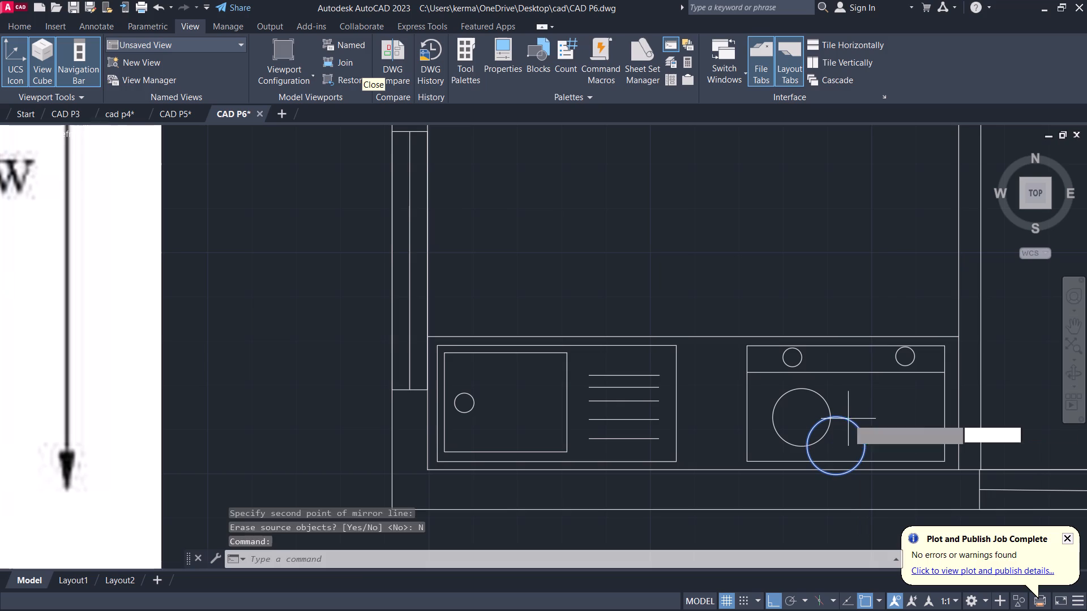
left_click(837, 443)
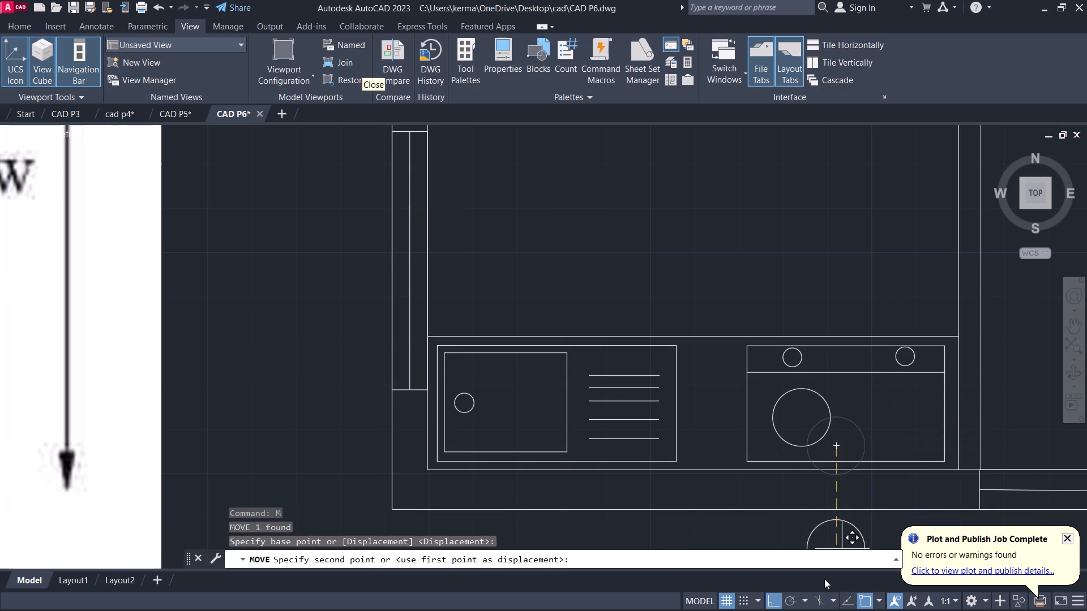
left_click(772, 600)
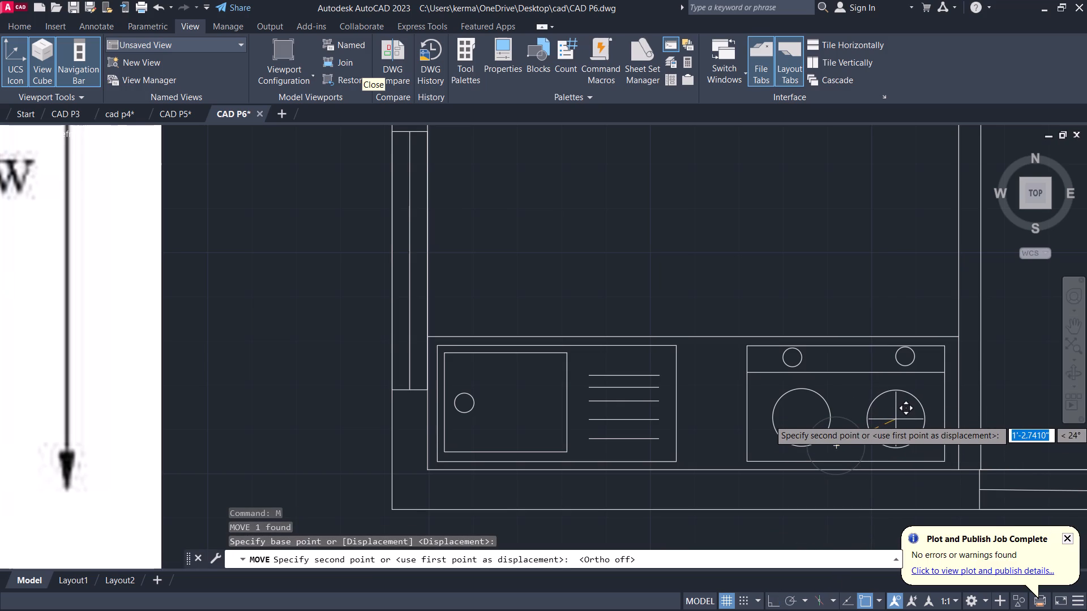
left_click(895, 417)
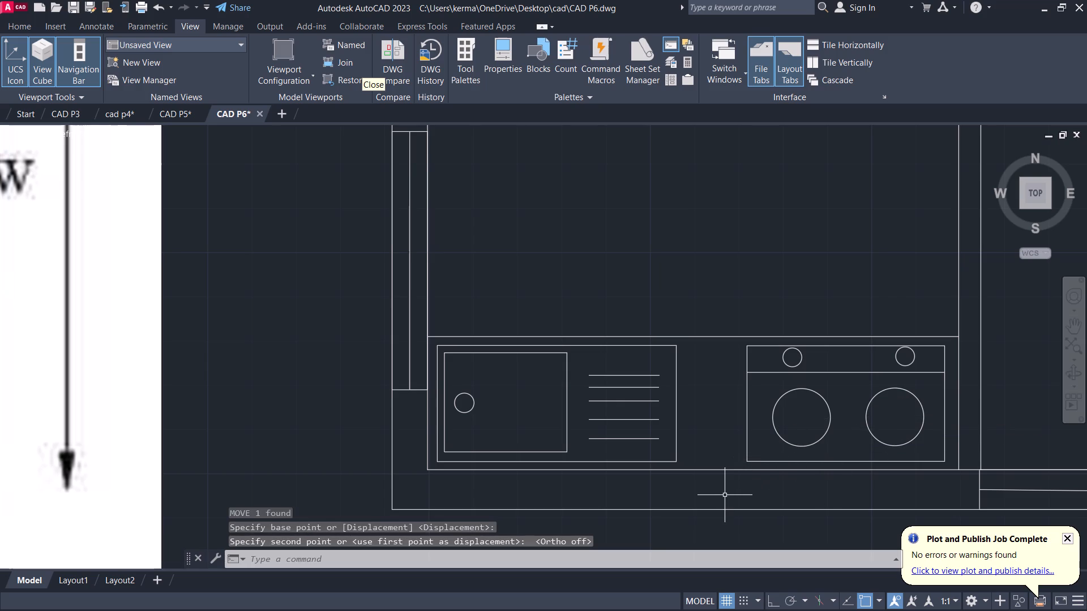
Draw a narrow rectangle about 0.6" by 6.6" from the western burner's north quadrant down to its centre level.
type("REC")
key("Return")
scroll(814, 454, "up", 3)
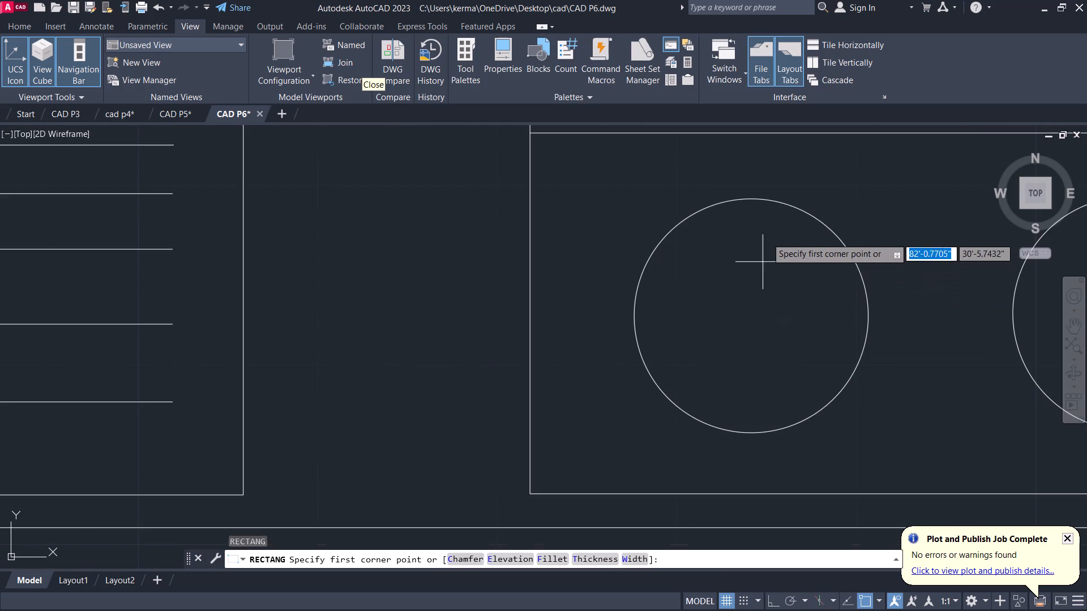
left_click(748, 200)
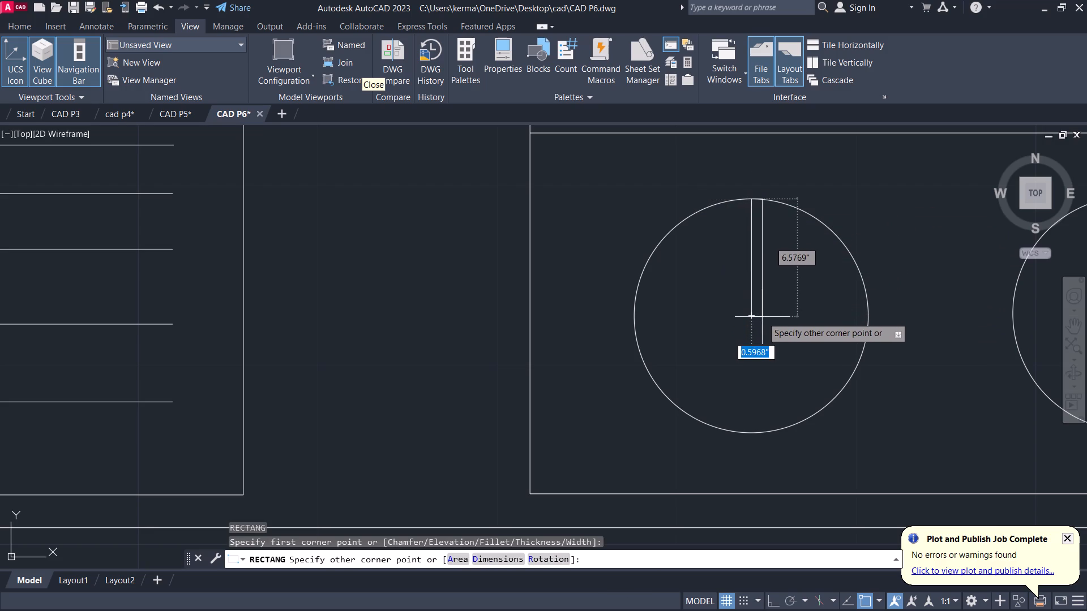
left_click(762, 317)
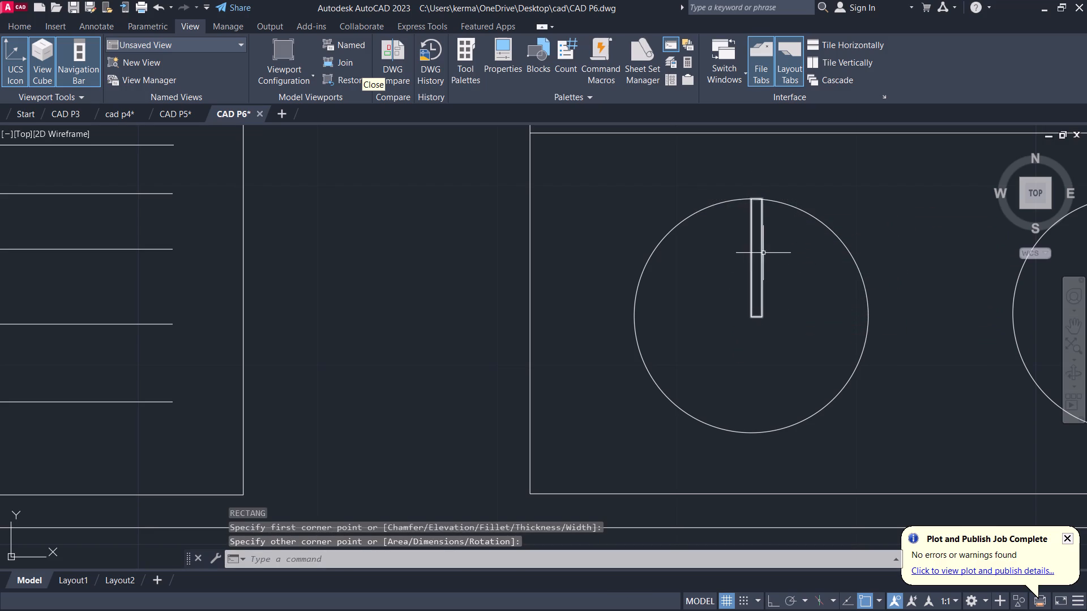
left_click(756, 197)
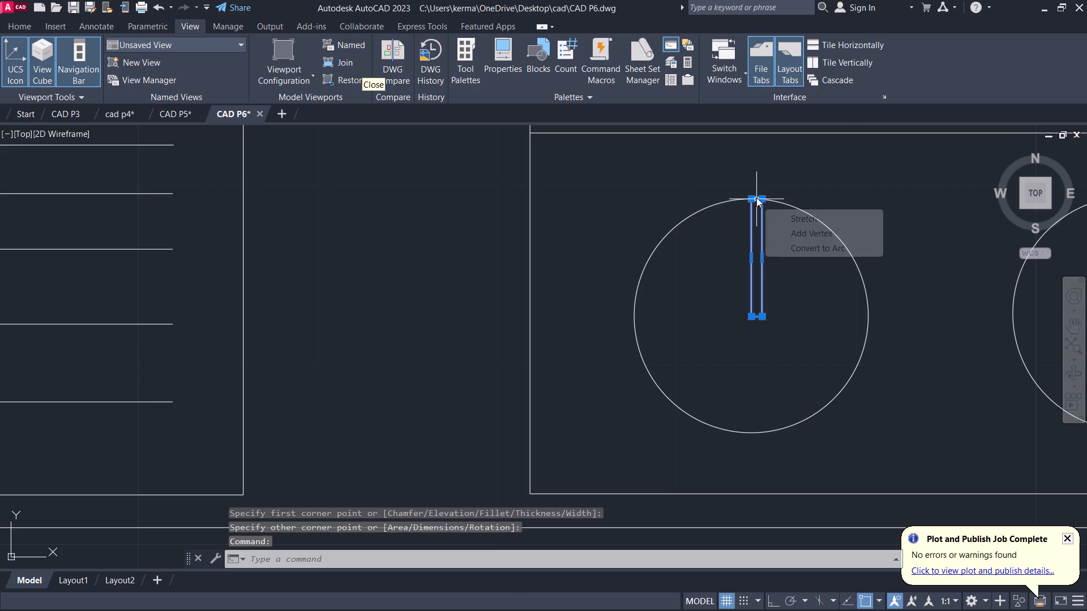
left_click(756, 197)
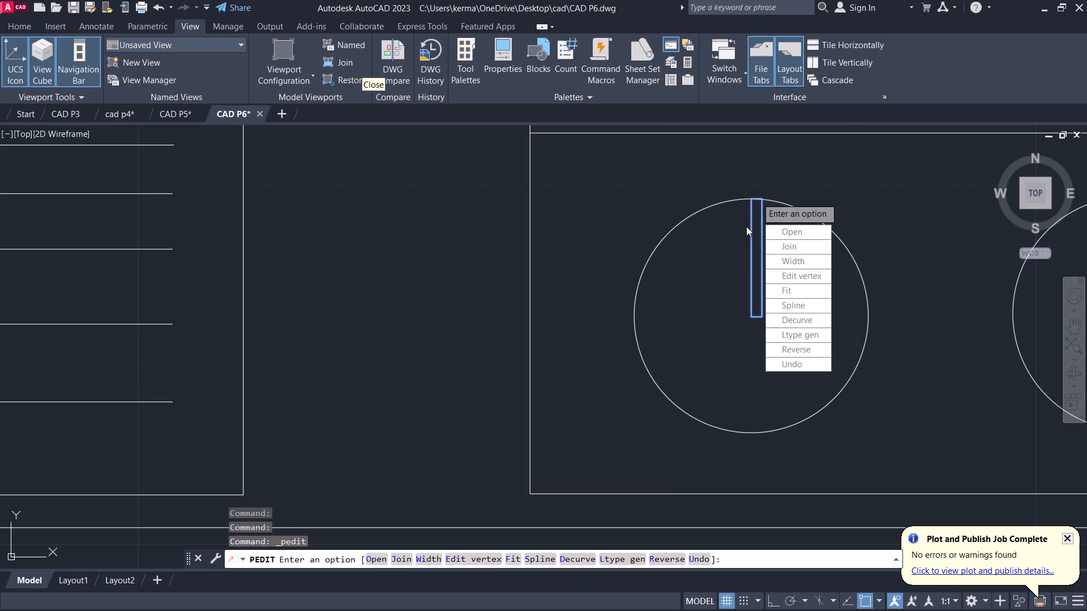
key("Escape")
Move the narrow rectangle about 0.3" west so the midpoint of its south end sits on the western burner's centre.
left_click(756, 255)
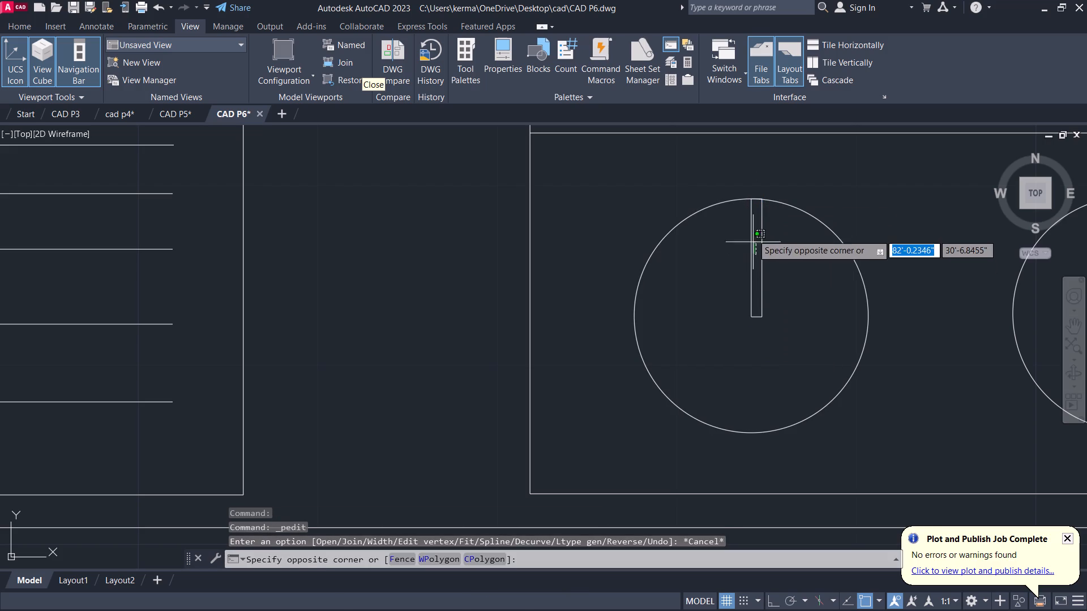
left_click(752, 213)
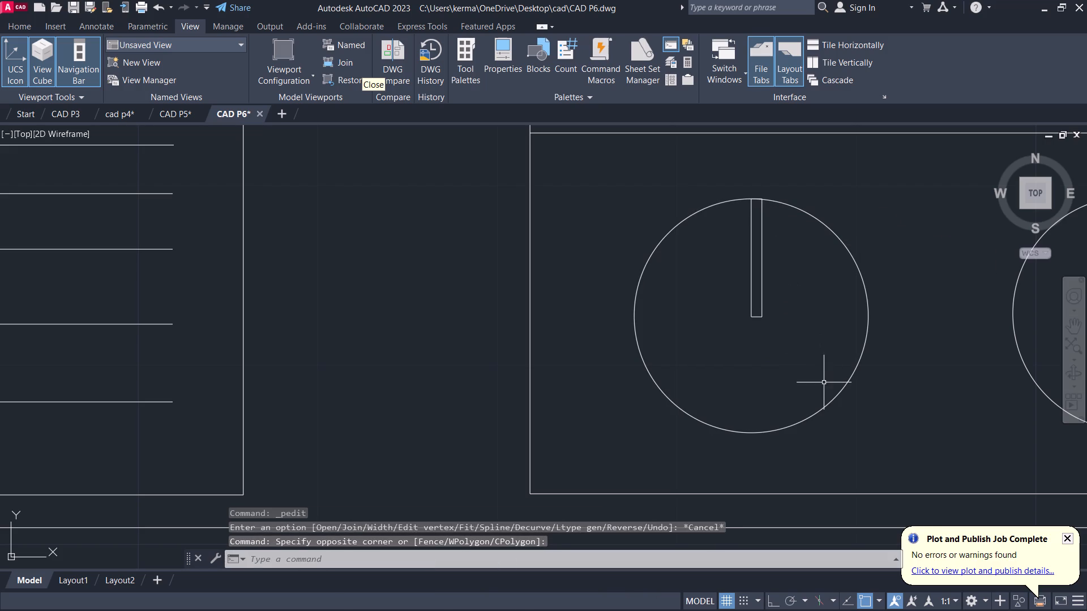
key("m")
left_click(771, 314)
left_click(771, 304)
left_click(747, 298)
left_click(758, 320)
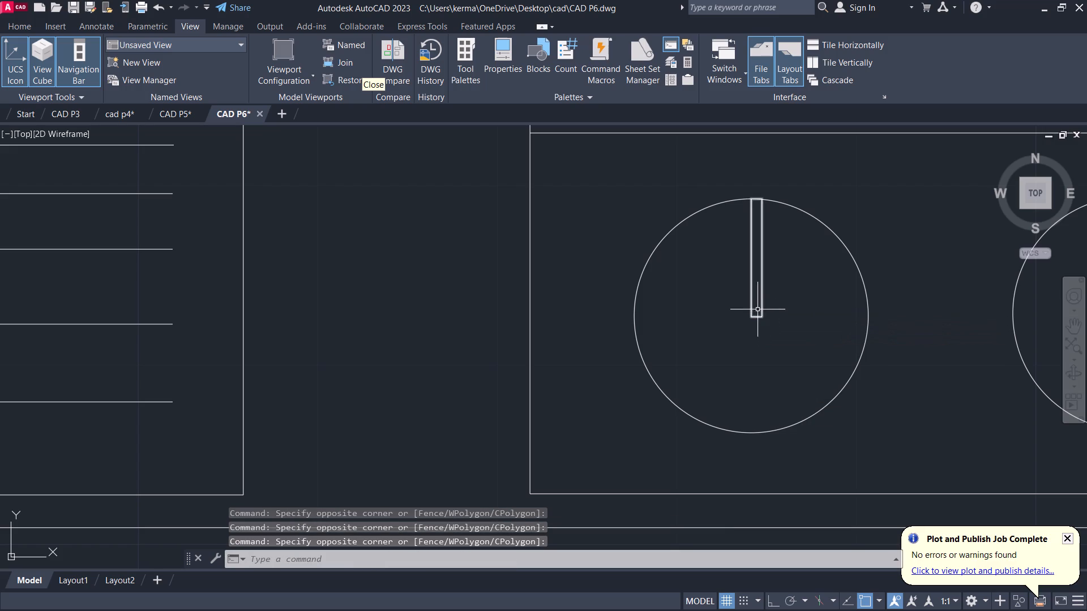
left_click(758, 318)
key("m")
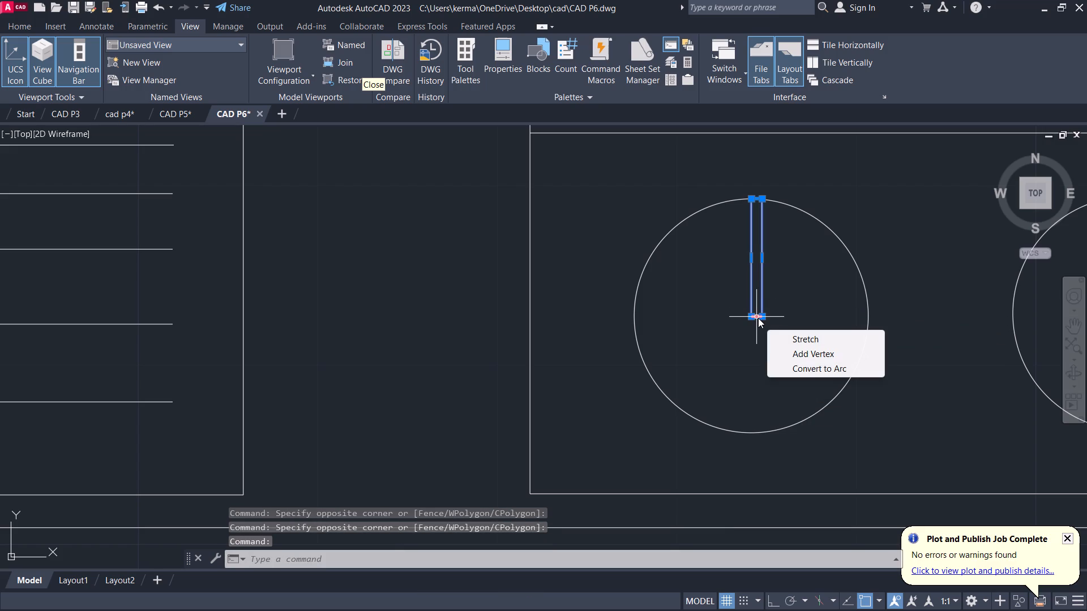
key("Return")
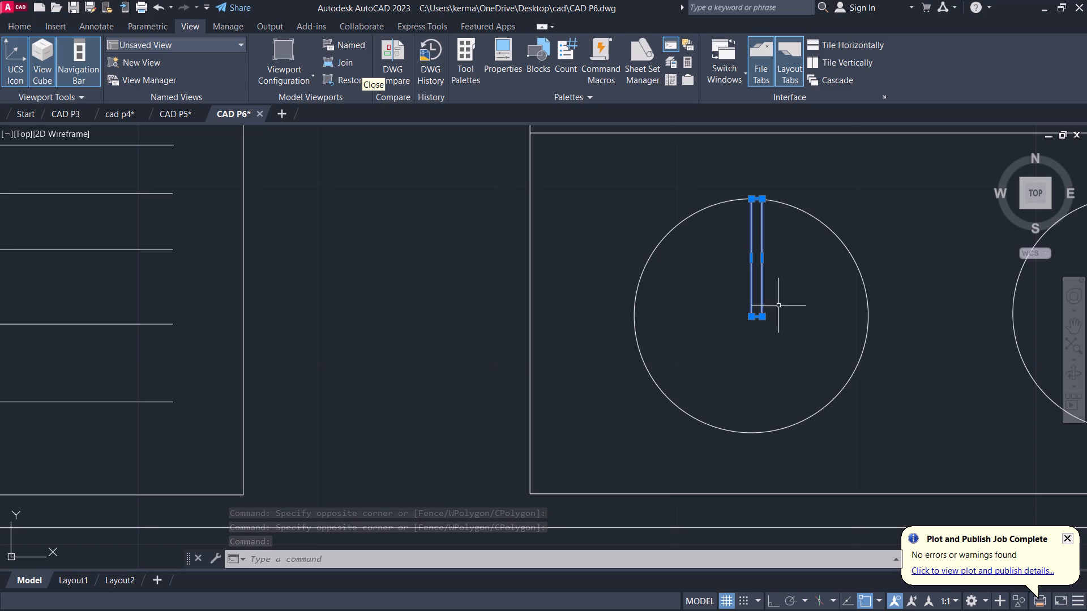
key("m")
key("Return")
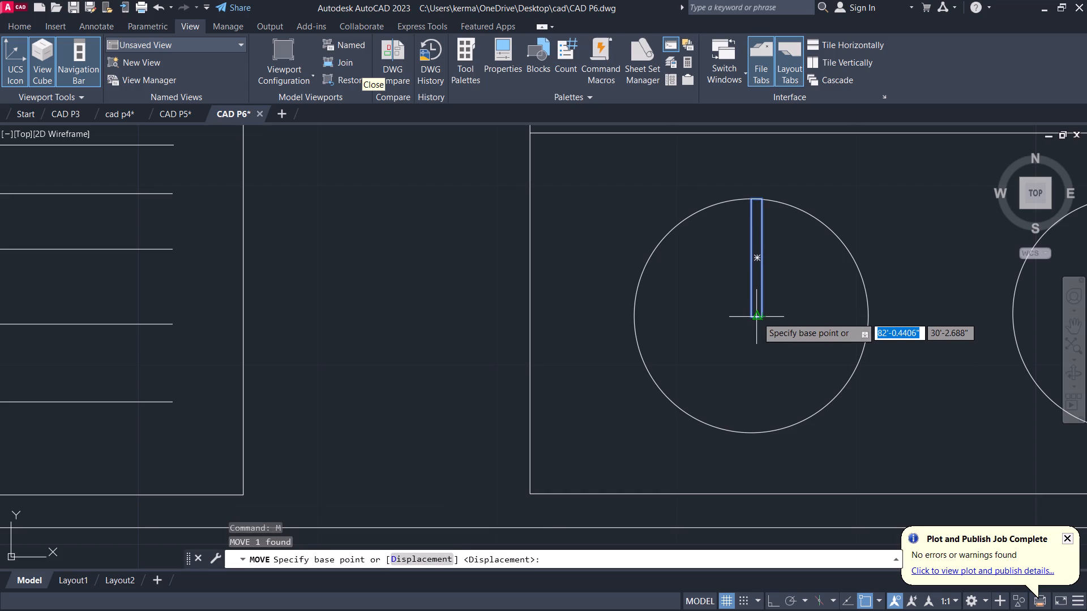
left_click(757, 317)
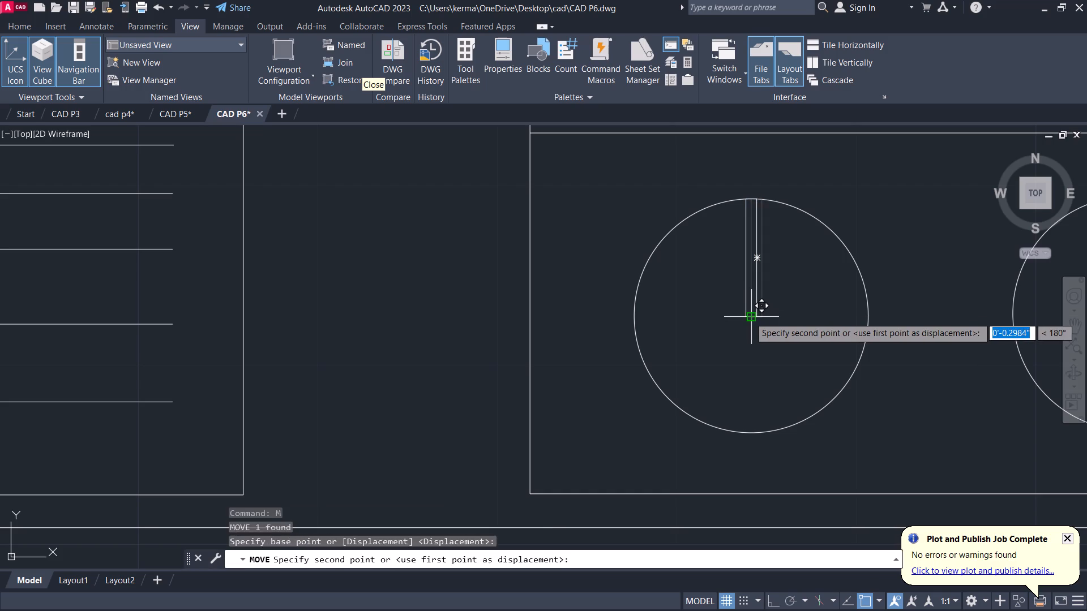
left_click(750, 317)
Select the narrow rectangle in the western burner and search the commands for POL.
left_click(773, 337)
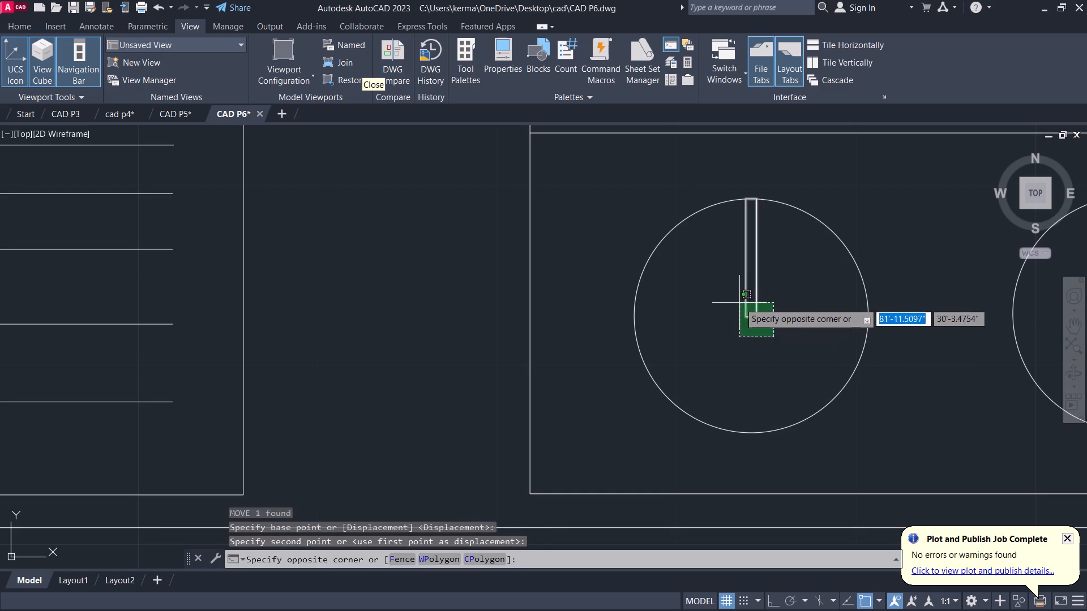
left_click(738, 302)
type("WI")
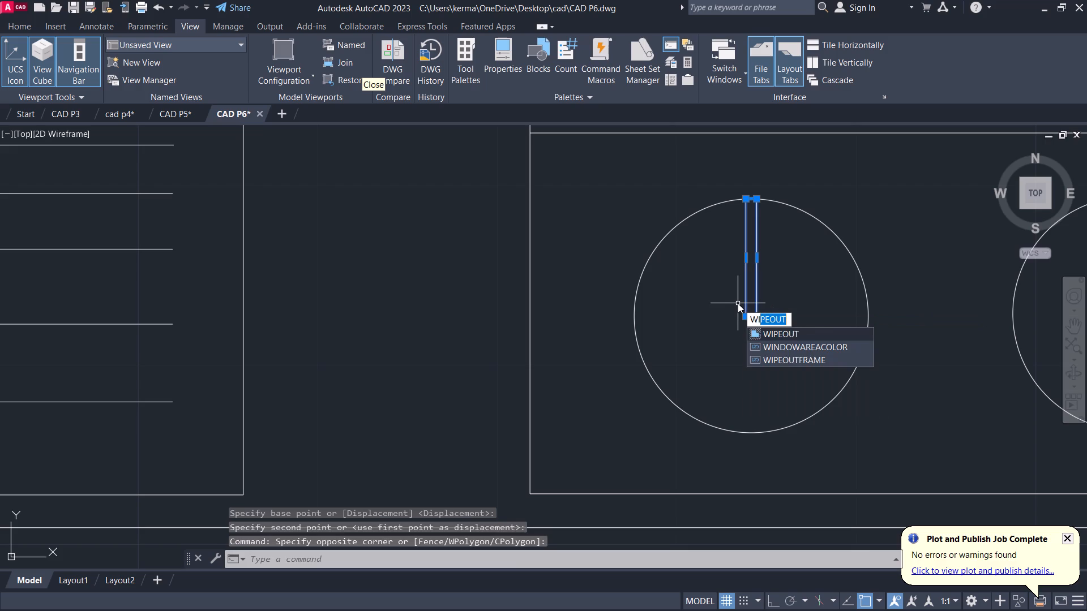
key("BackSpace")
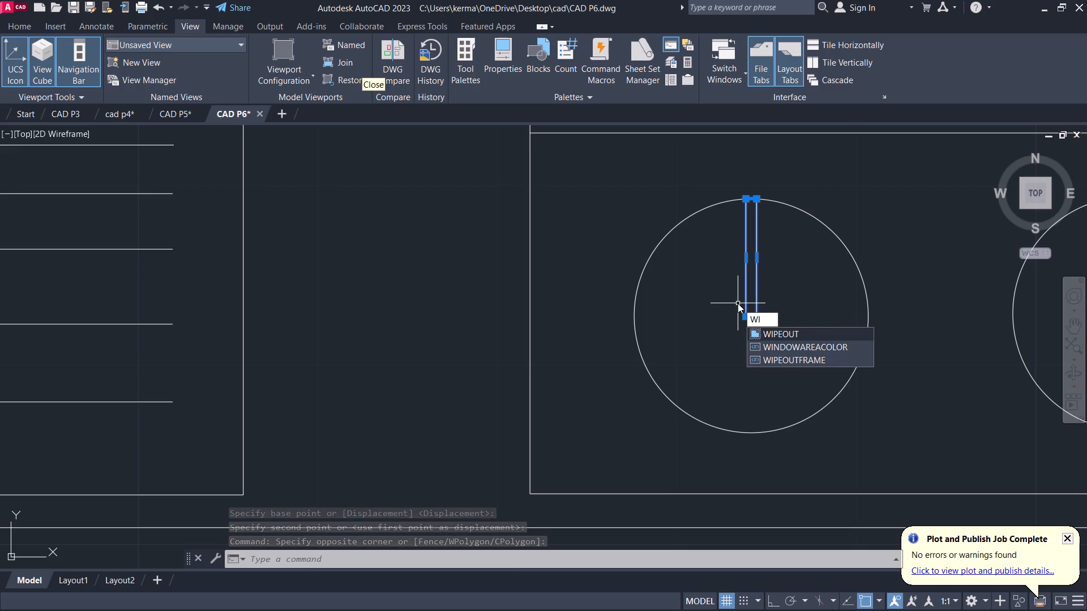
key("BackSpace")
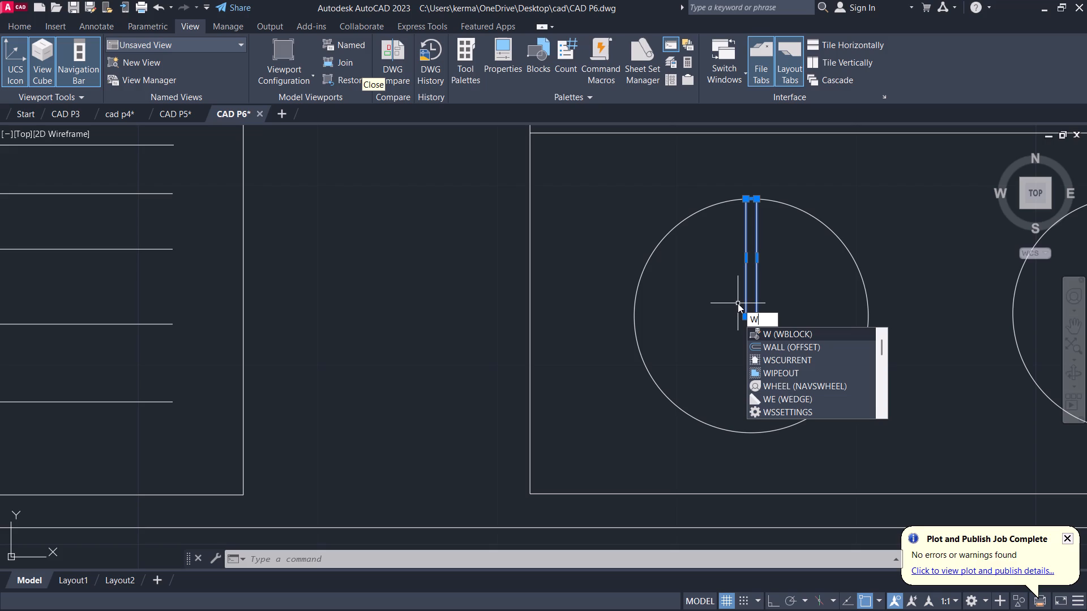
key("BackSpace")
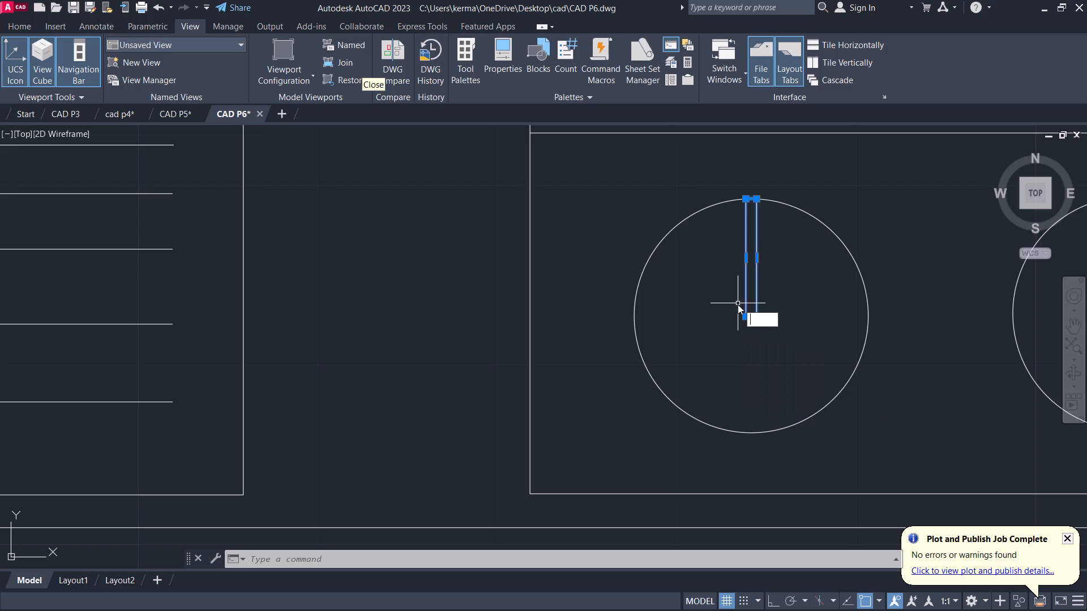
key("p")
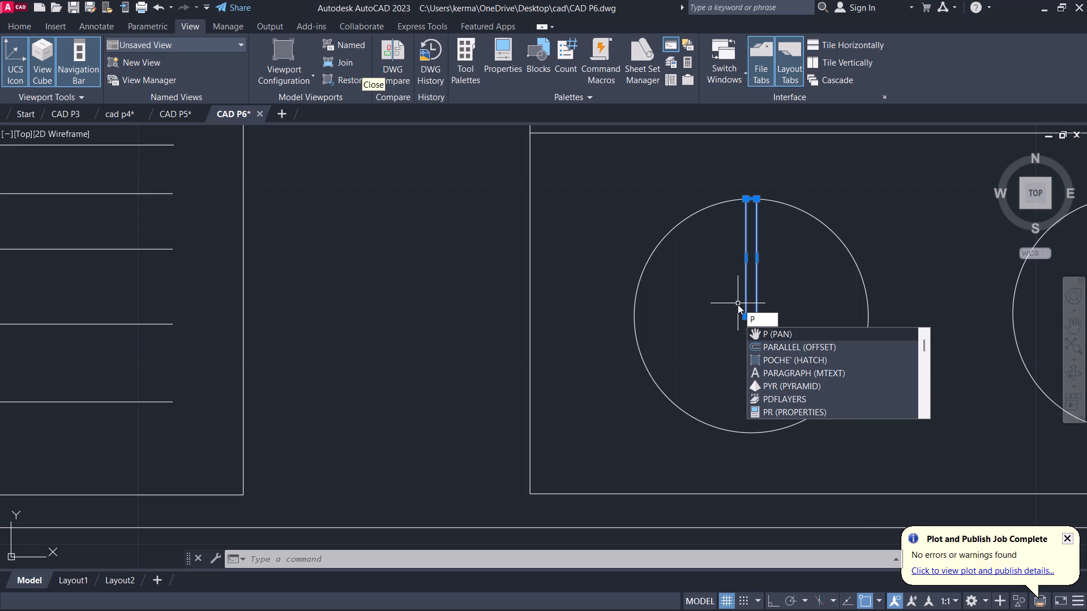
key("o")
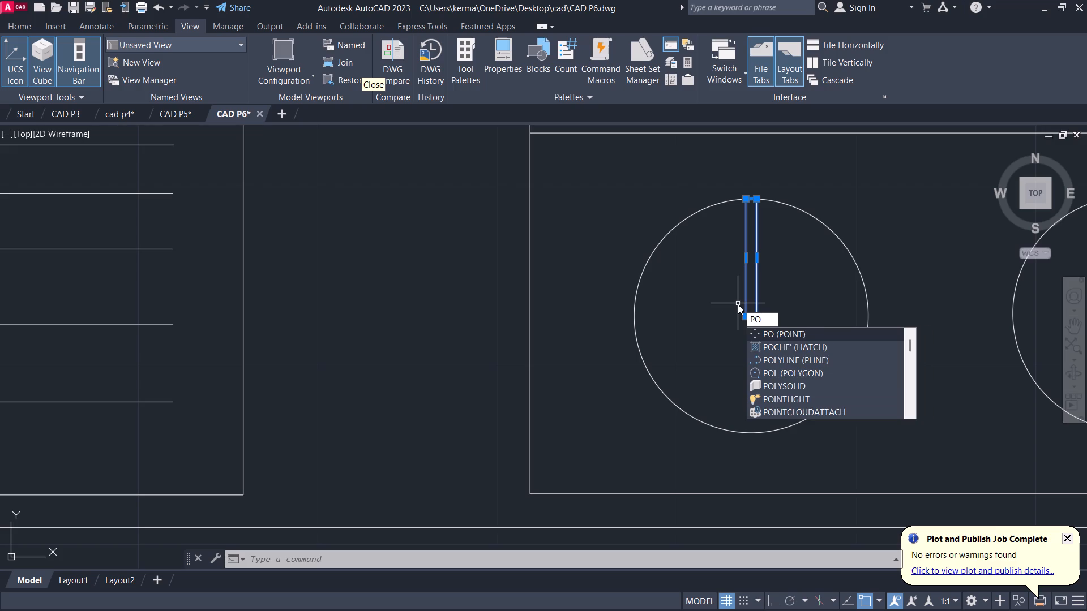
key("l")
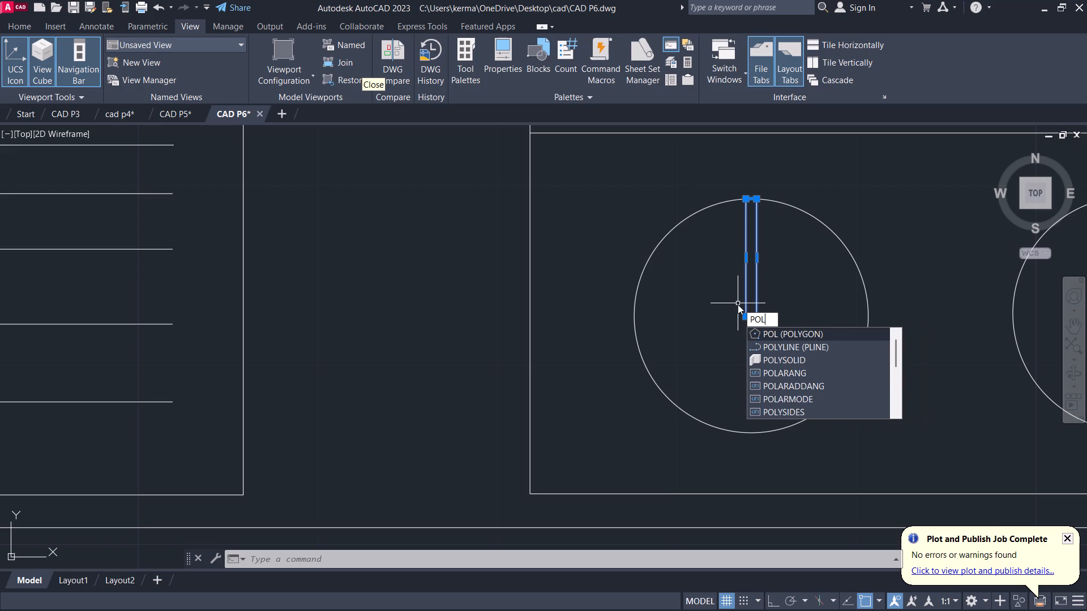
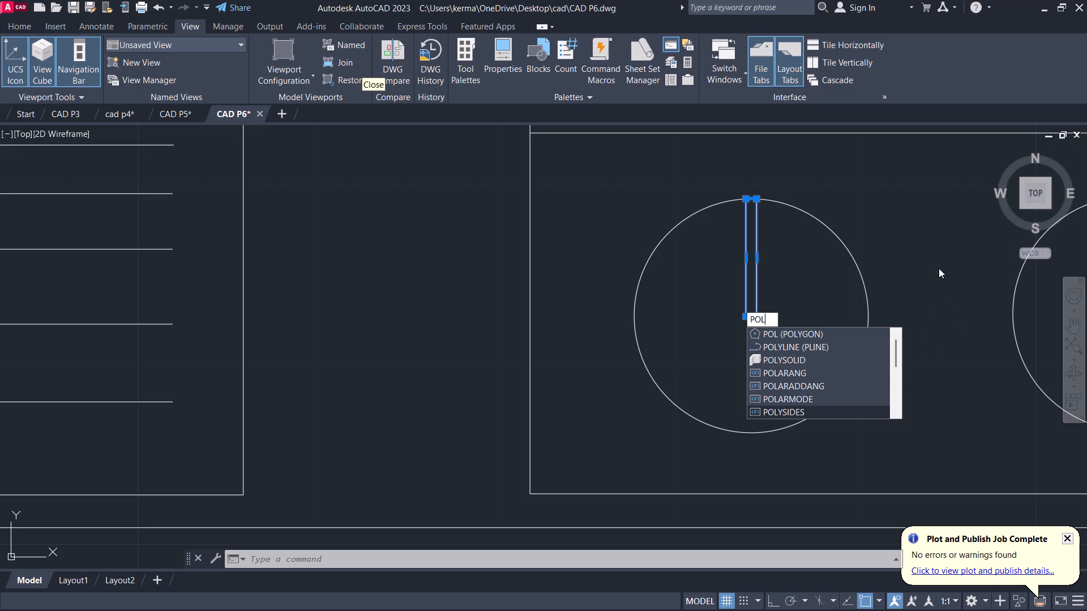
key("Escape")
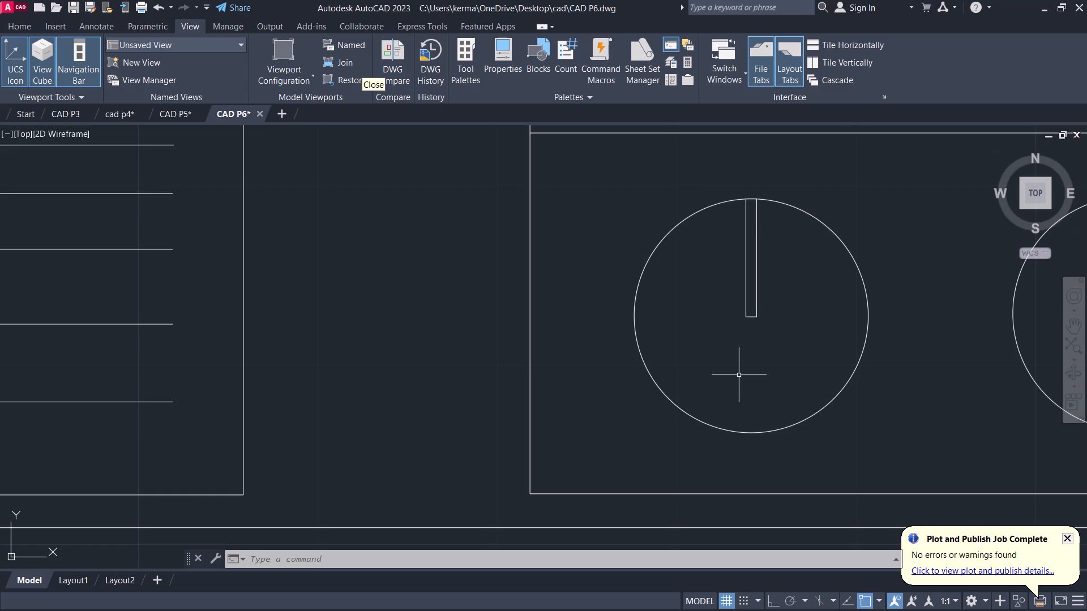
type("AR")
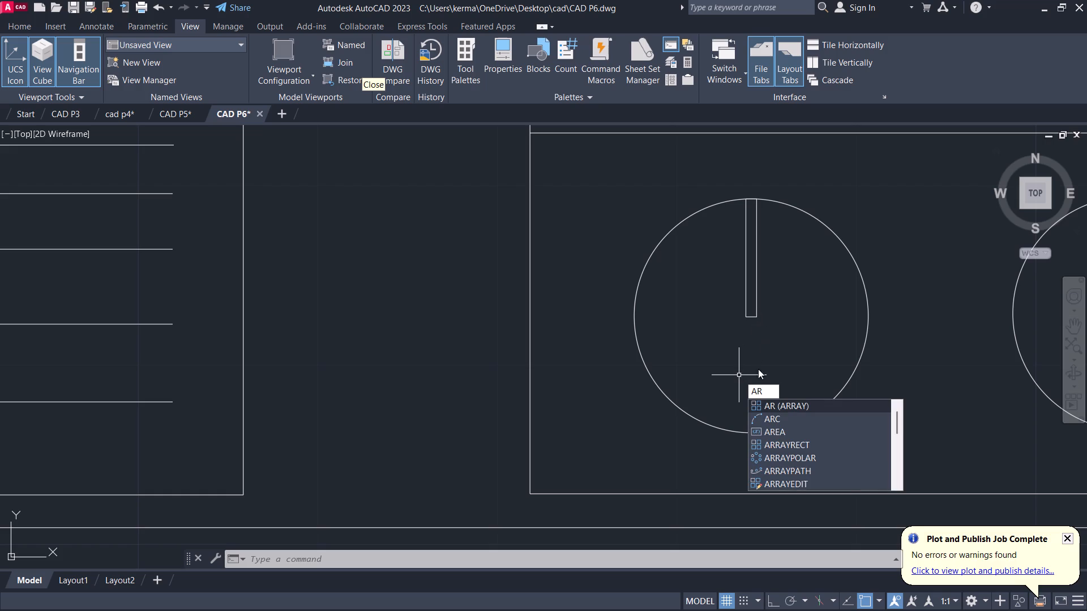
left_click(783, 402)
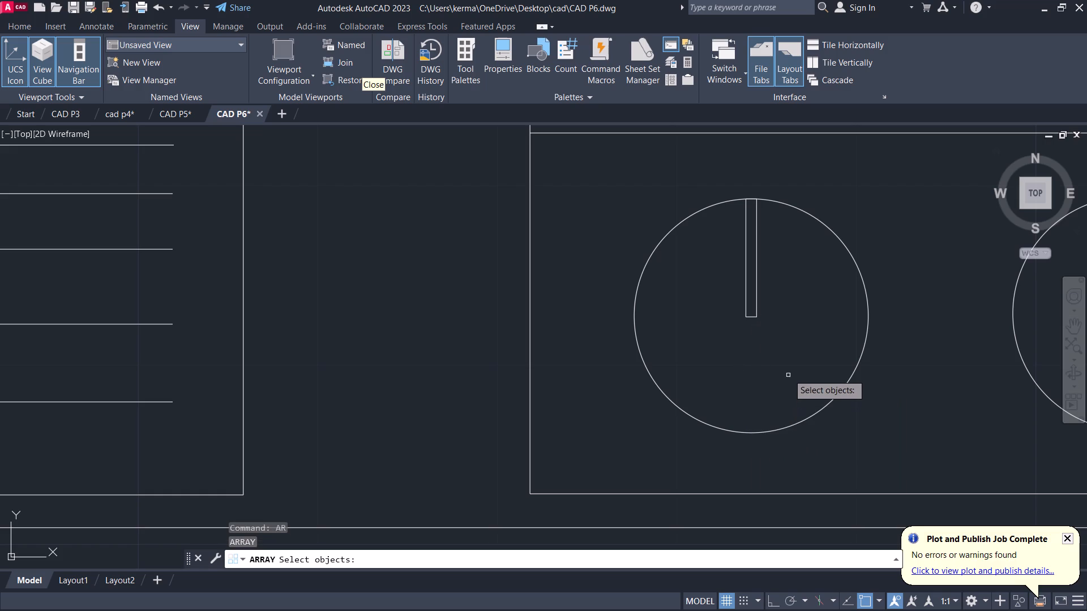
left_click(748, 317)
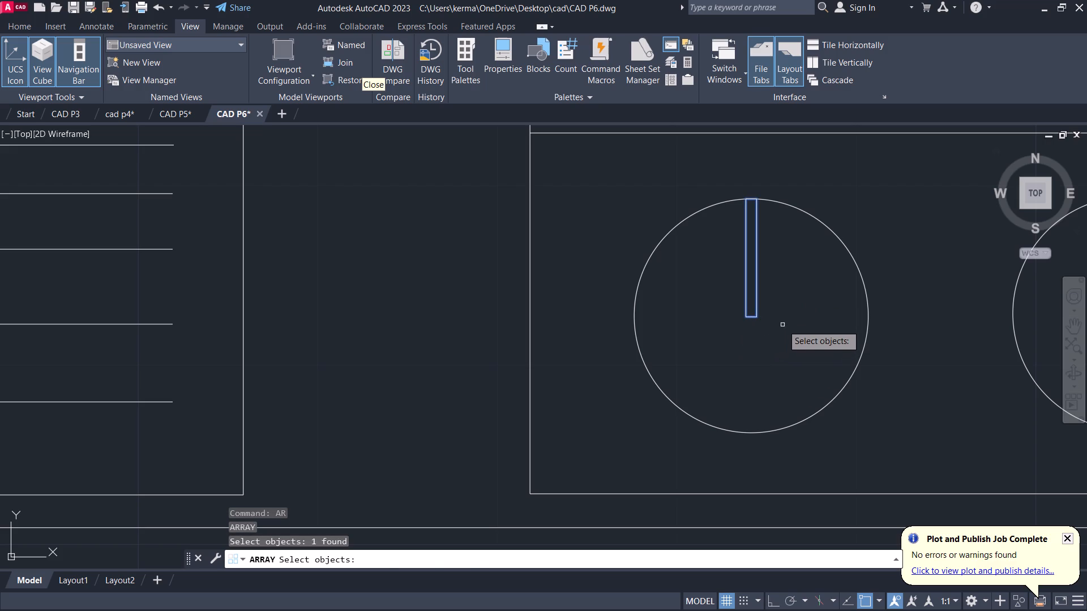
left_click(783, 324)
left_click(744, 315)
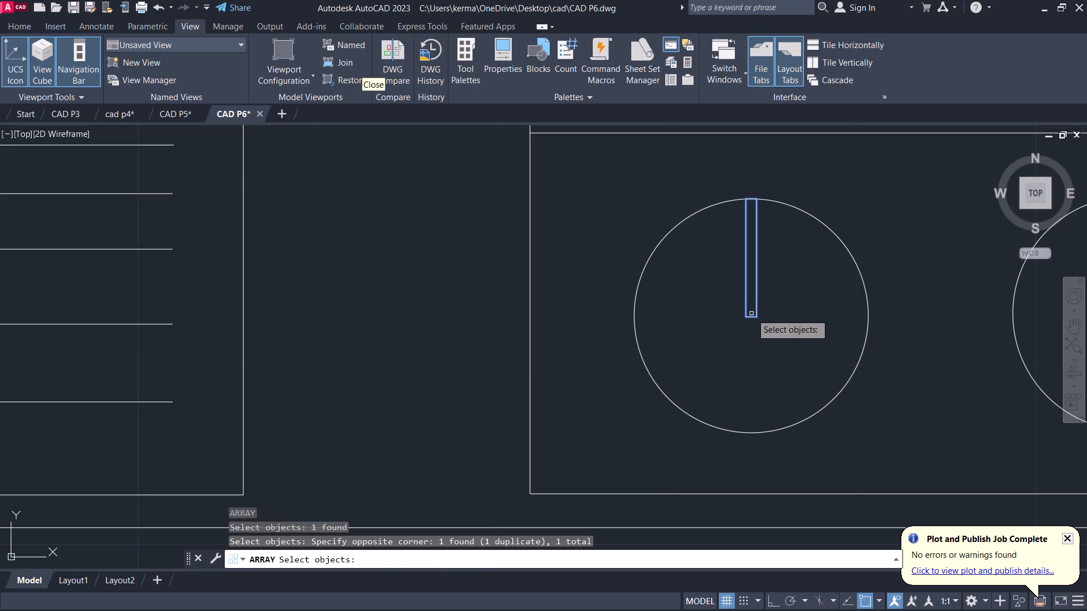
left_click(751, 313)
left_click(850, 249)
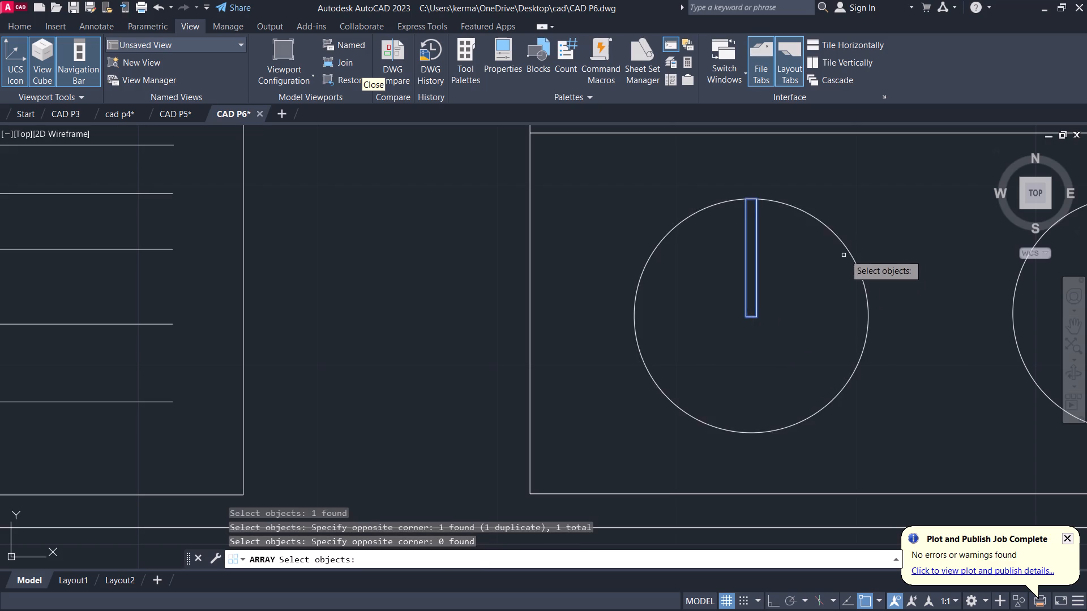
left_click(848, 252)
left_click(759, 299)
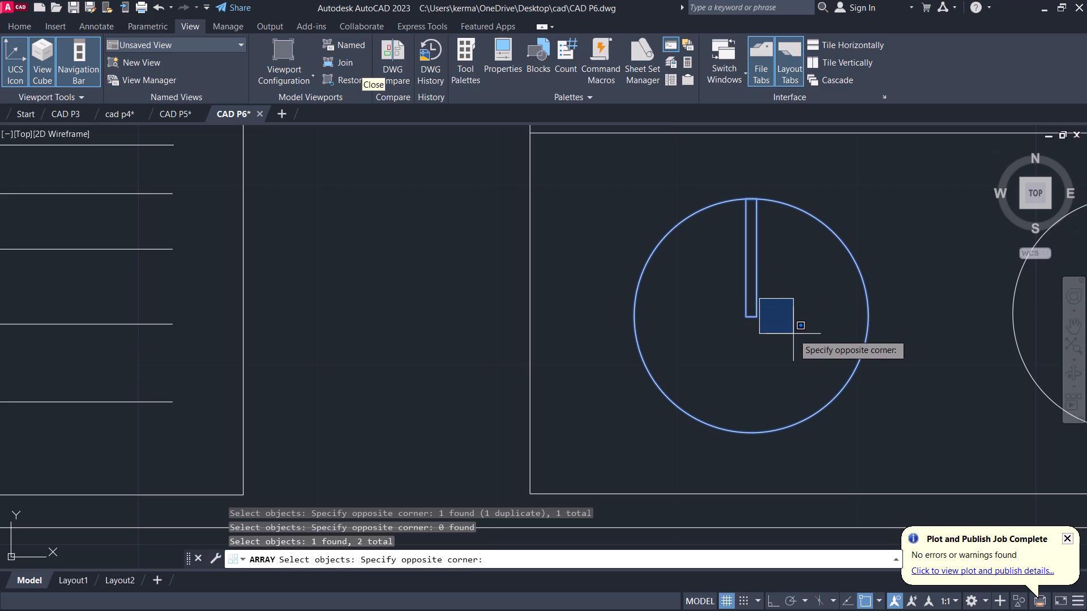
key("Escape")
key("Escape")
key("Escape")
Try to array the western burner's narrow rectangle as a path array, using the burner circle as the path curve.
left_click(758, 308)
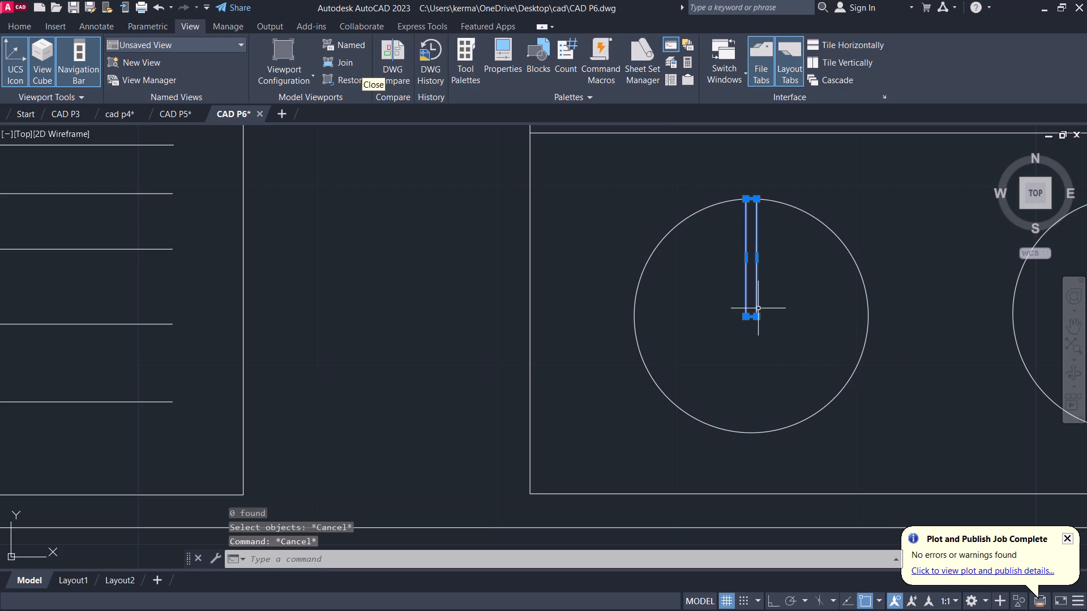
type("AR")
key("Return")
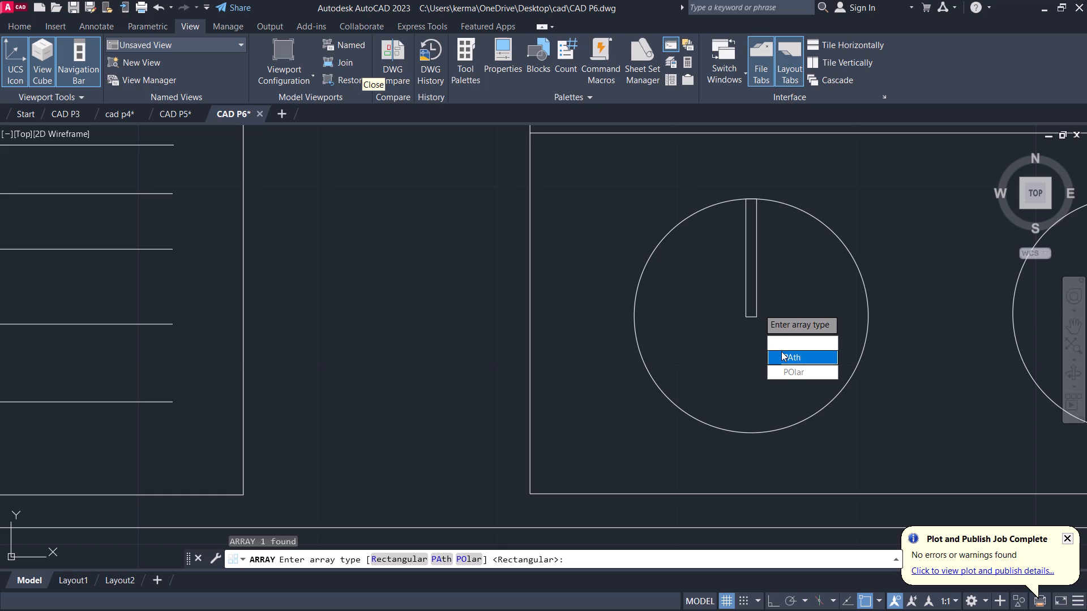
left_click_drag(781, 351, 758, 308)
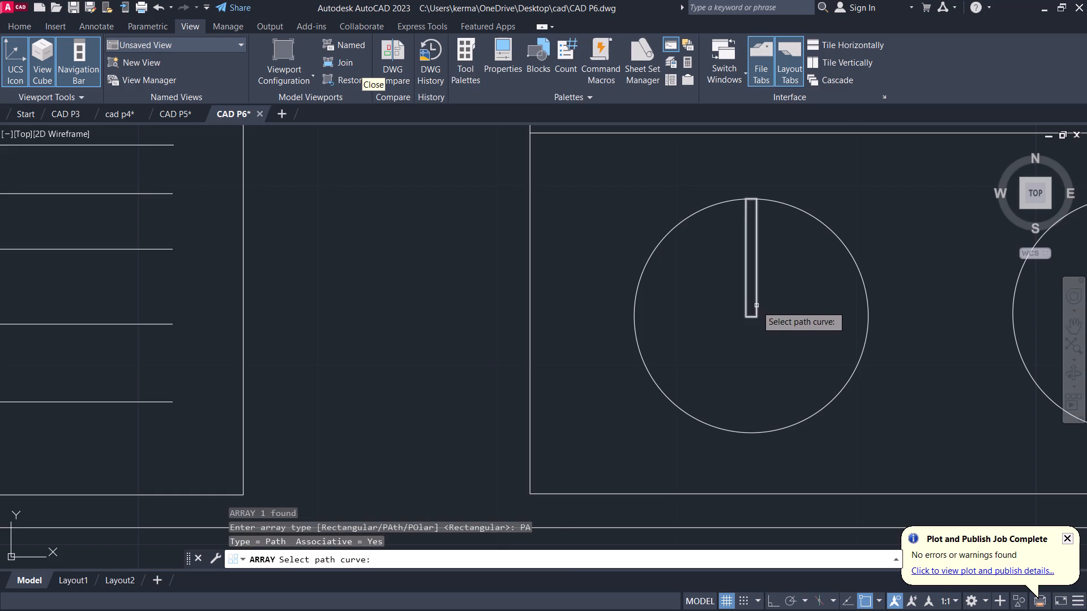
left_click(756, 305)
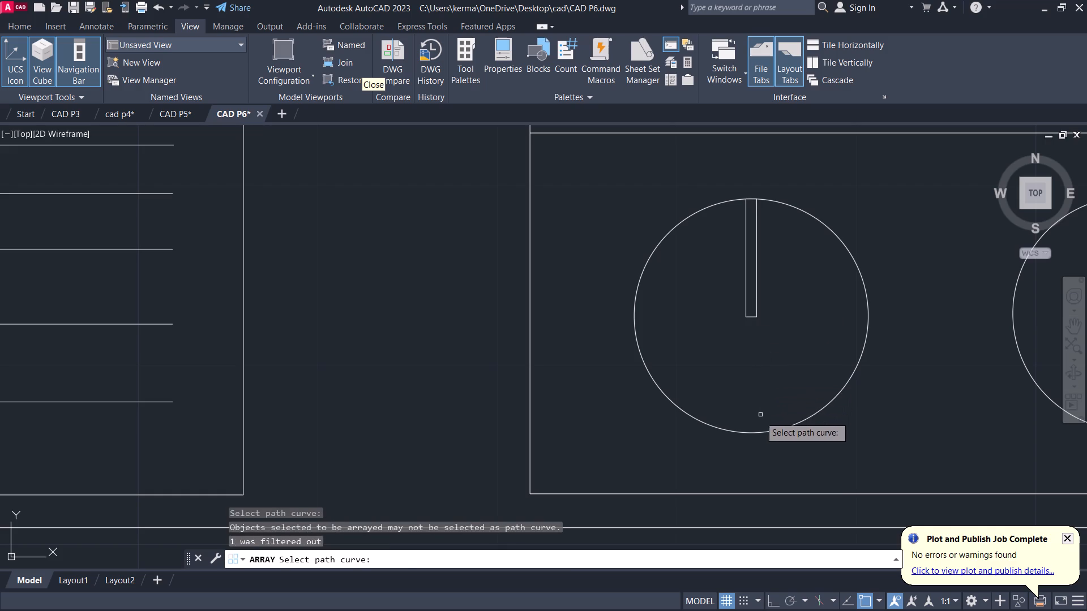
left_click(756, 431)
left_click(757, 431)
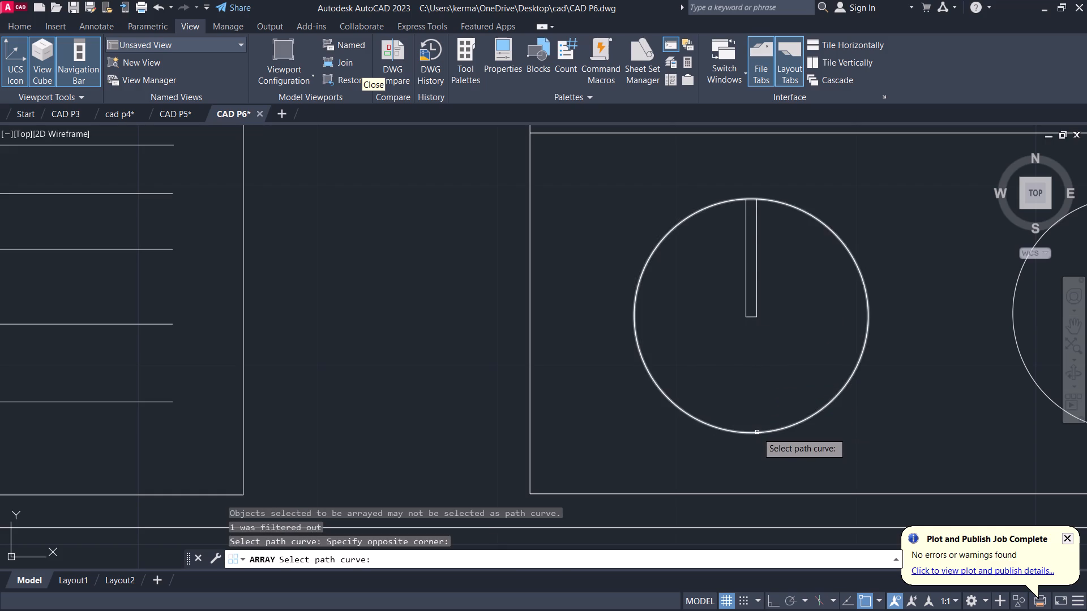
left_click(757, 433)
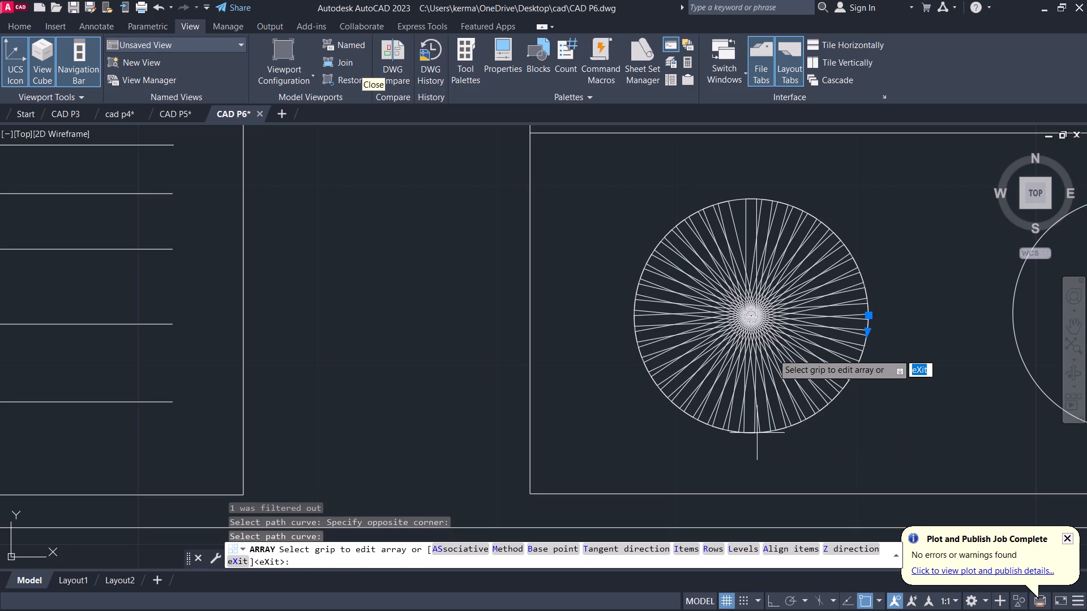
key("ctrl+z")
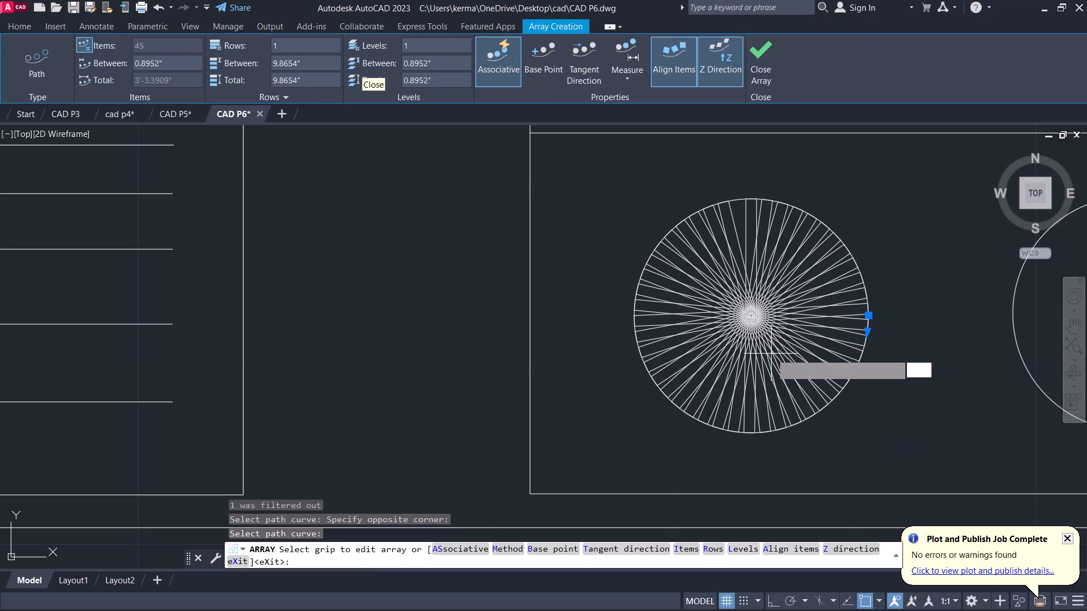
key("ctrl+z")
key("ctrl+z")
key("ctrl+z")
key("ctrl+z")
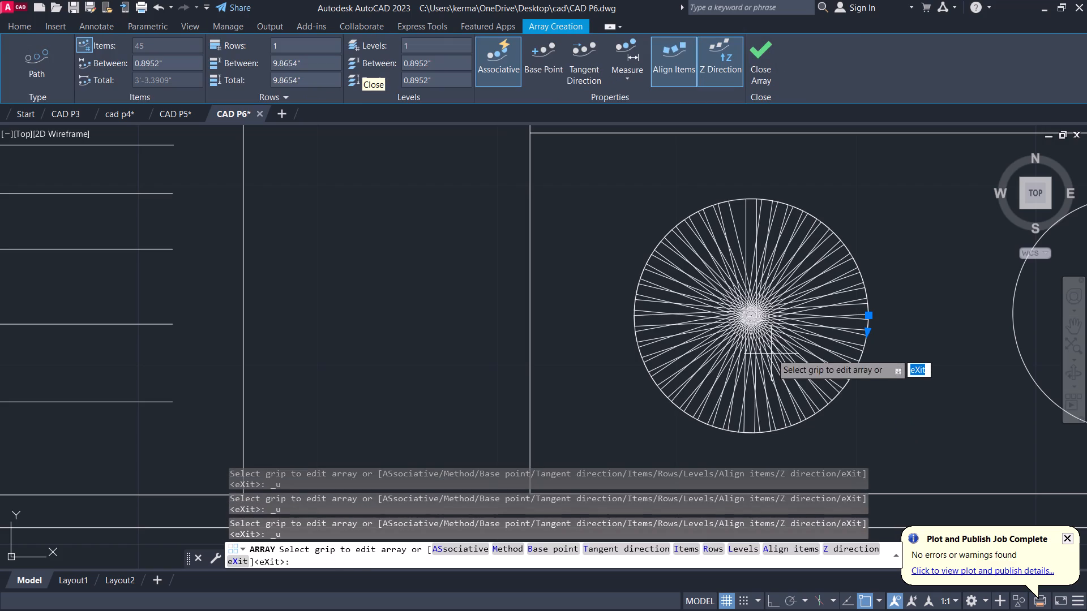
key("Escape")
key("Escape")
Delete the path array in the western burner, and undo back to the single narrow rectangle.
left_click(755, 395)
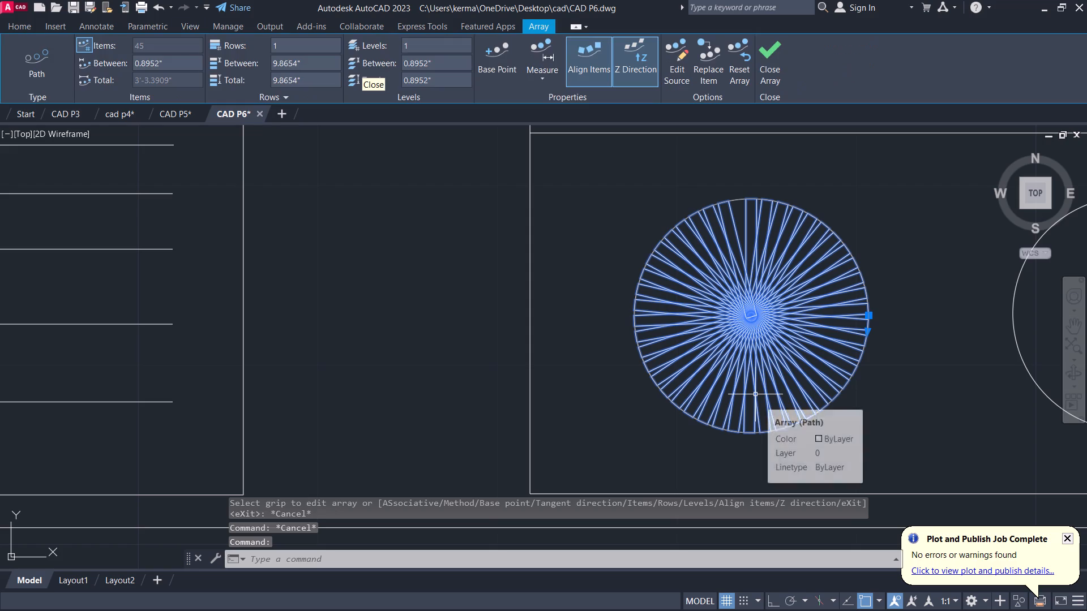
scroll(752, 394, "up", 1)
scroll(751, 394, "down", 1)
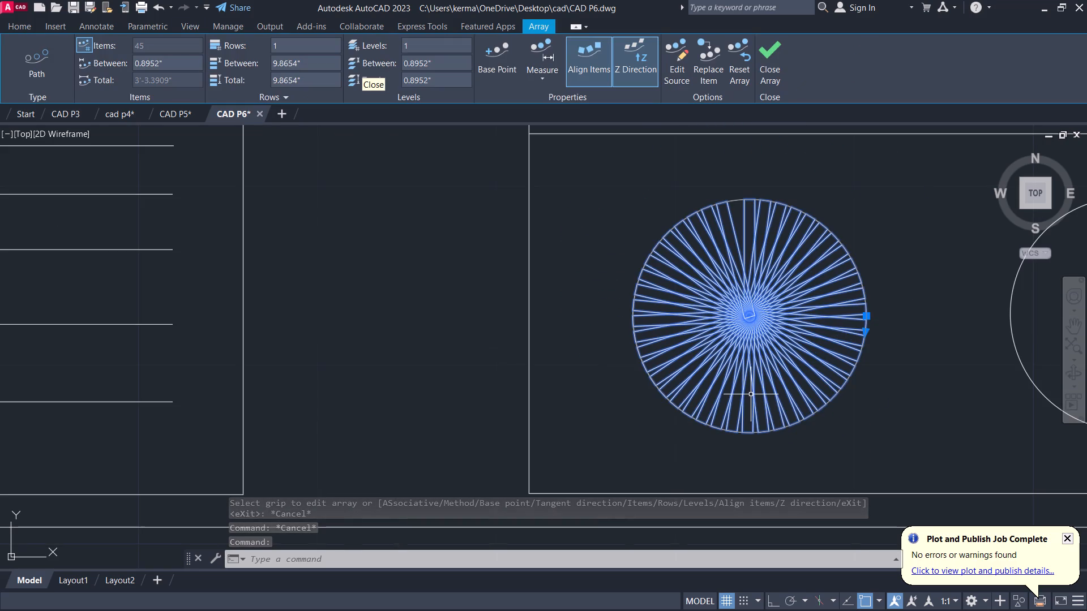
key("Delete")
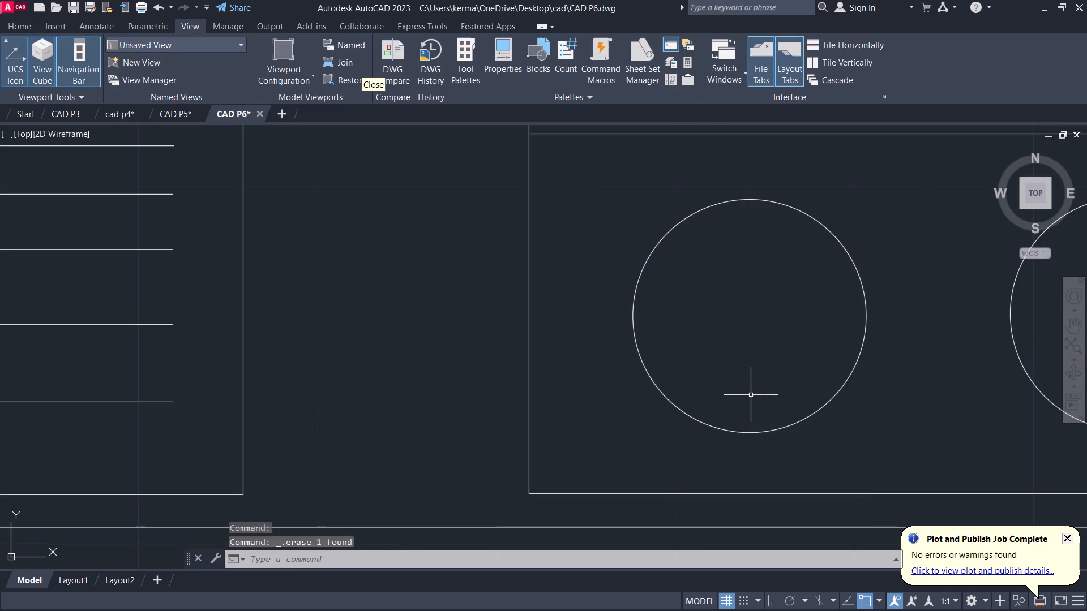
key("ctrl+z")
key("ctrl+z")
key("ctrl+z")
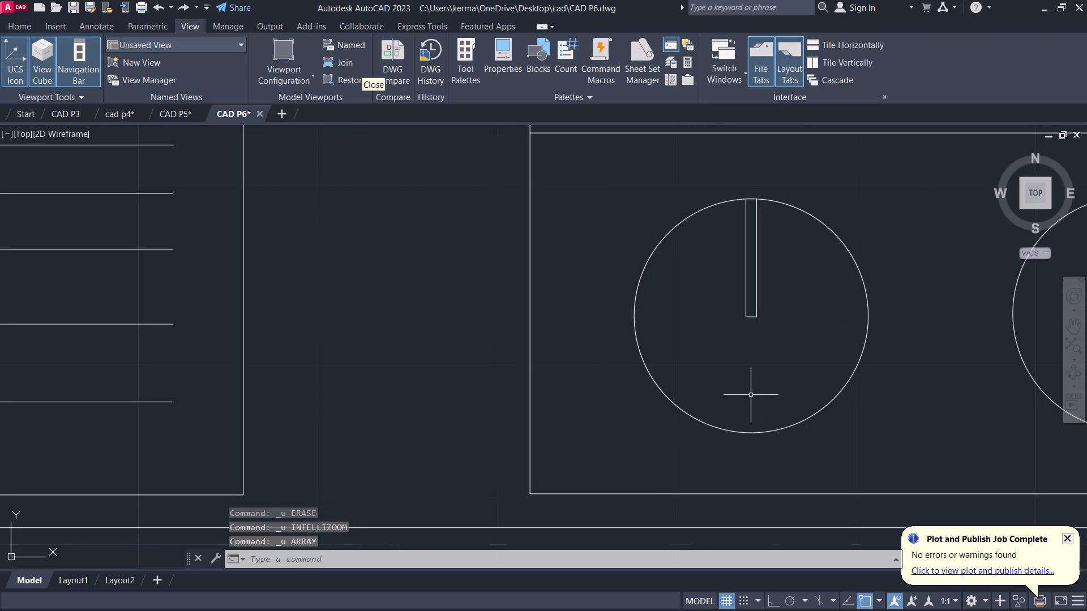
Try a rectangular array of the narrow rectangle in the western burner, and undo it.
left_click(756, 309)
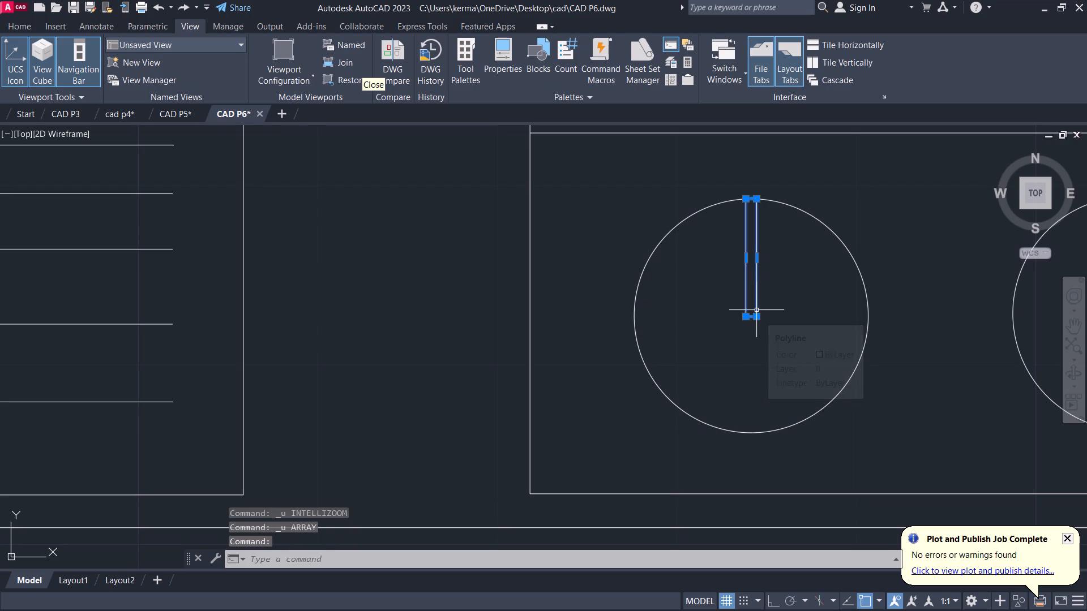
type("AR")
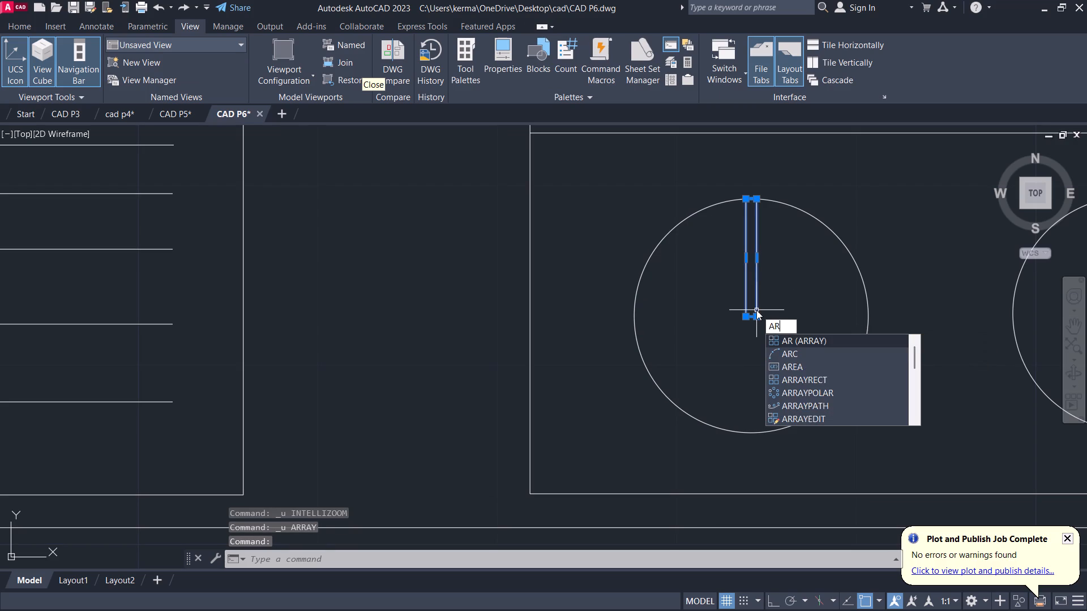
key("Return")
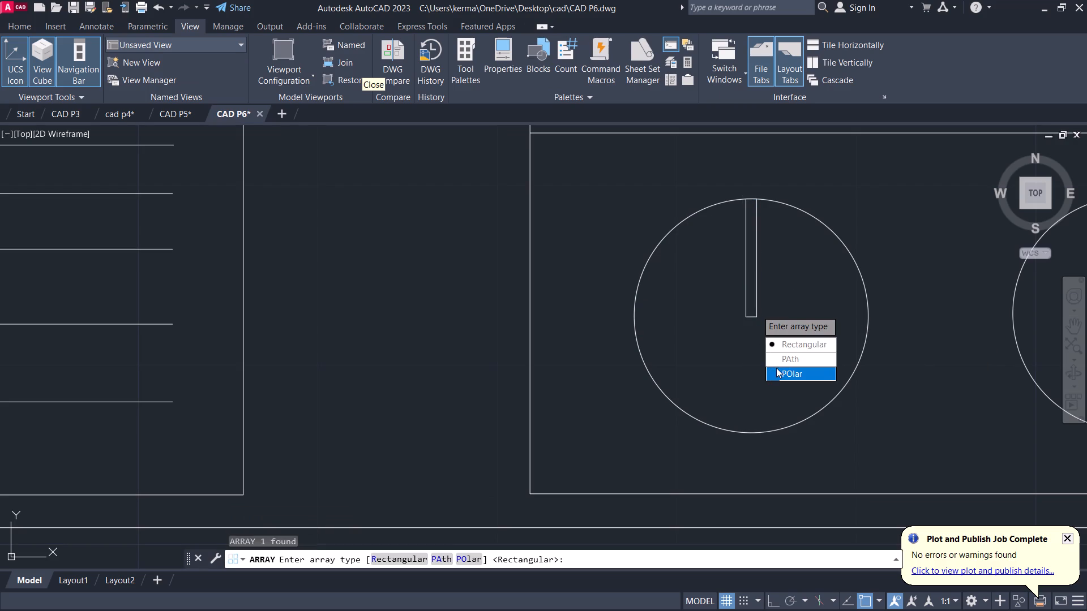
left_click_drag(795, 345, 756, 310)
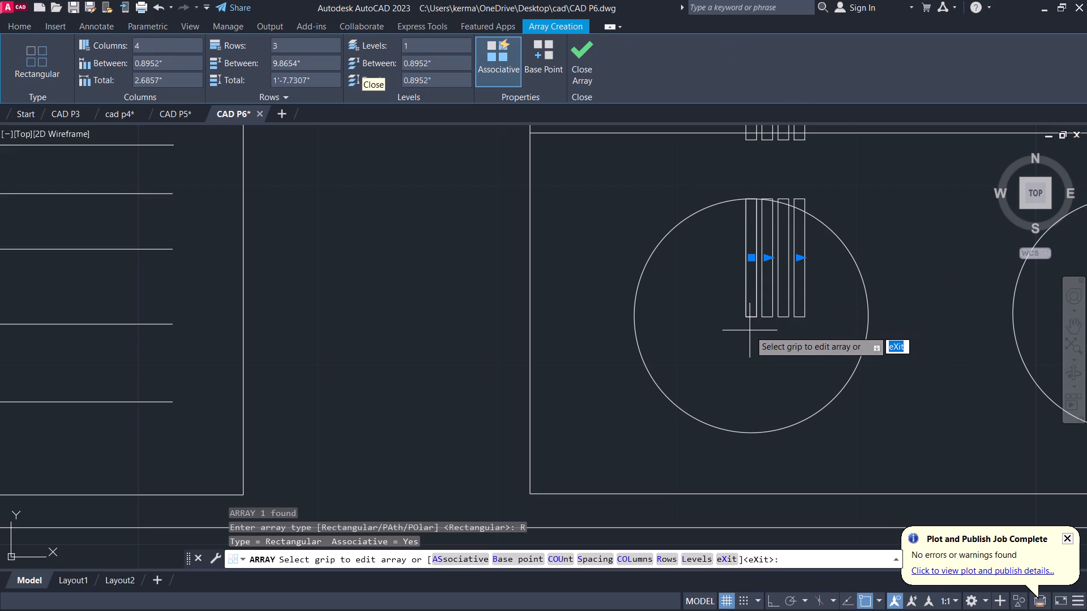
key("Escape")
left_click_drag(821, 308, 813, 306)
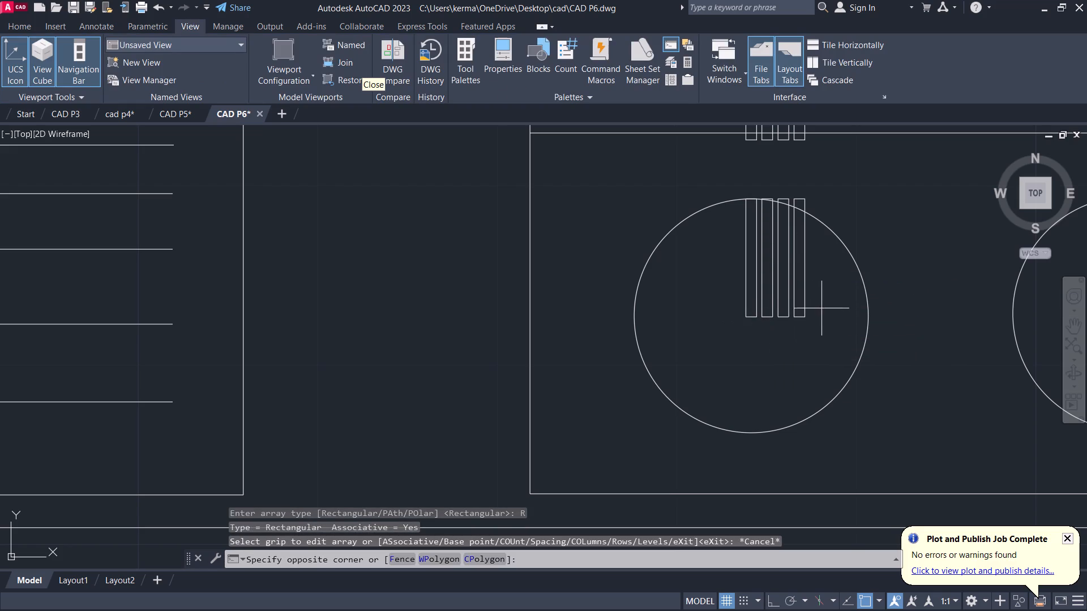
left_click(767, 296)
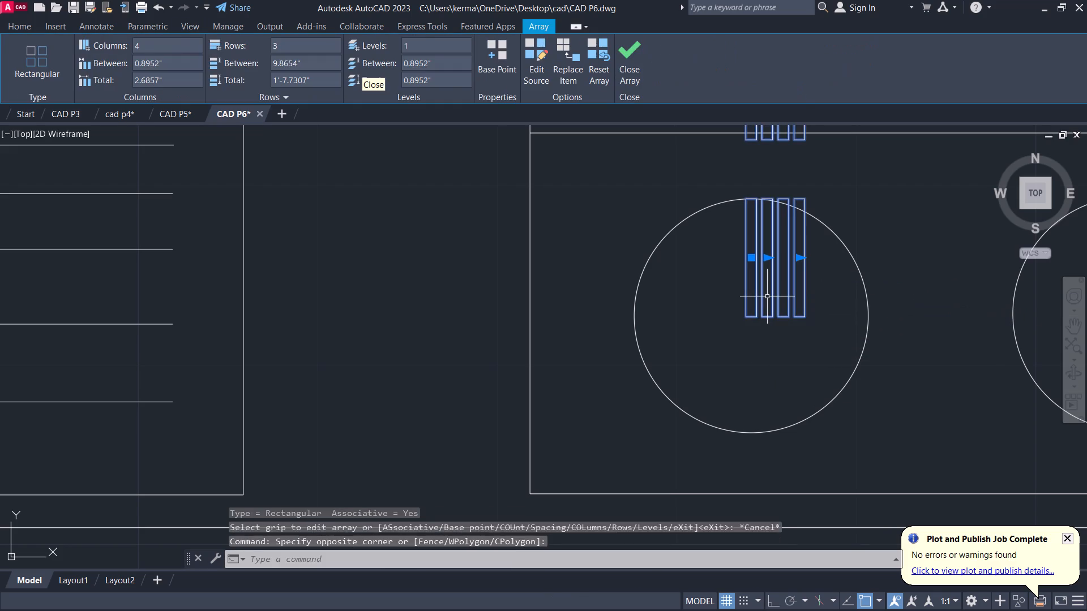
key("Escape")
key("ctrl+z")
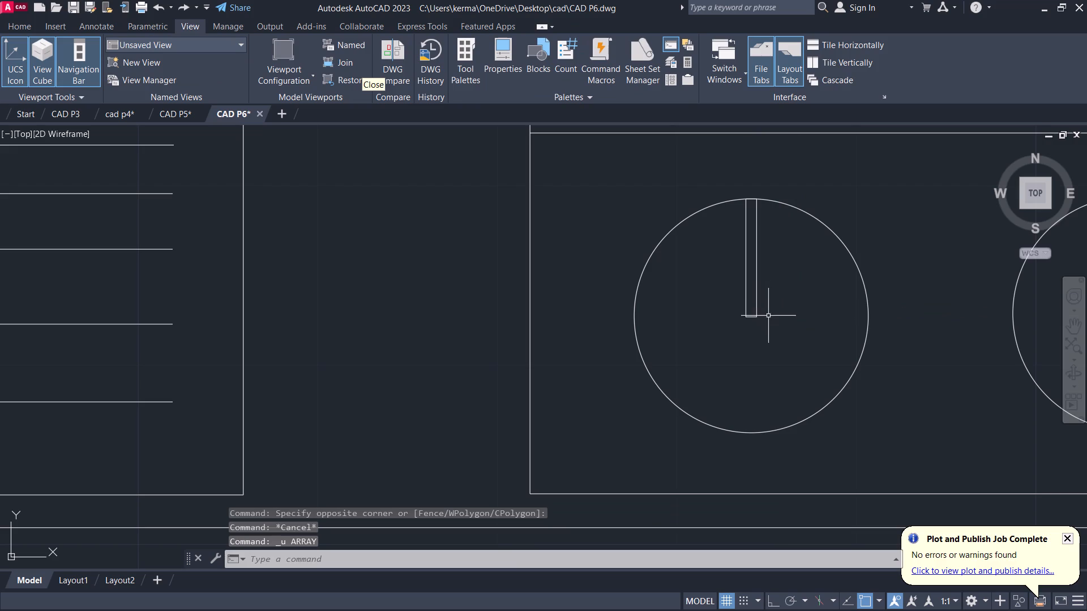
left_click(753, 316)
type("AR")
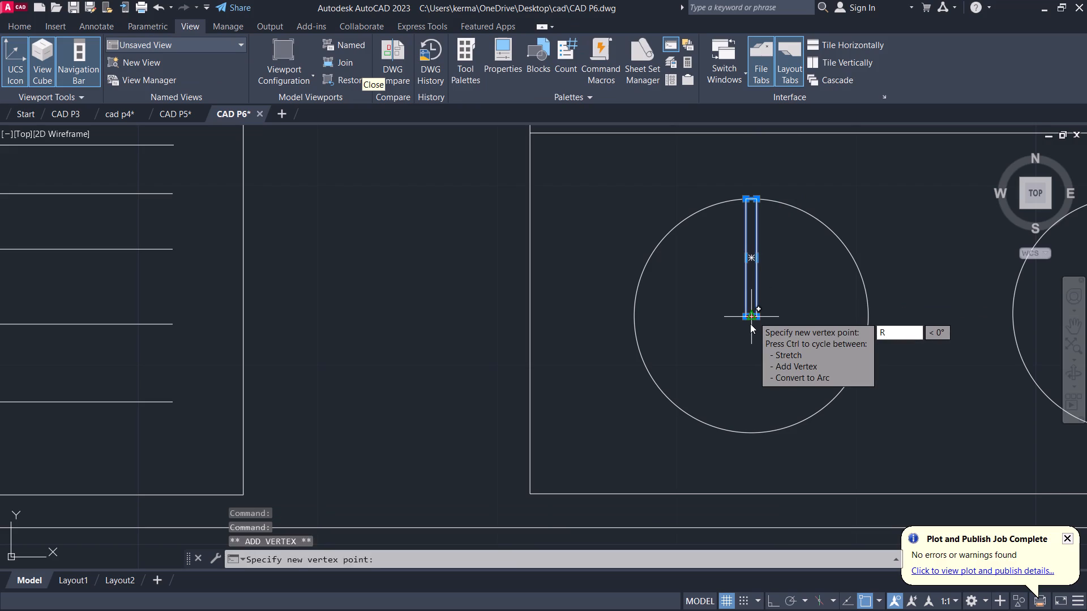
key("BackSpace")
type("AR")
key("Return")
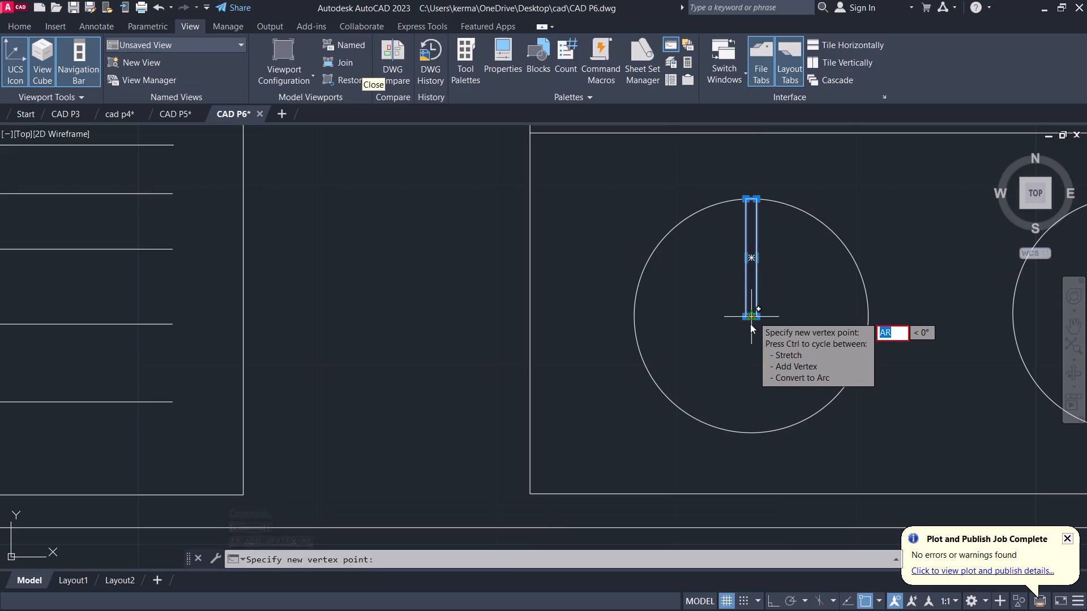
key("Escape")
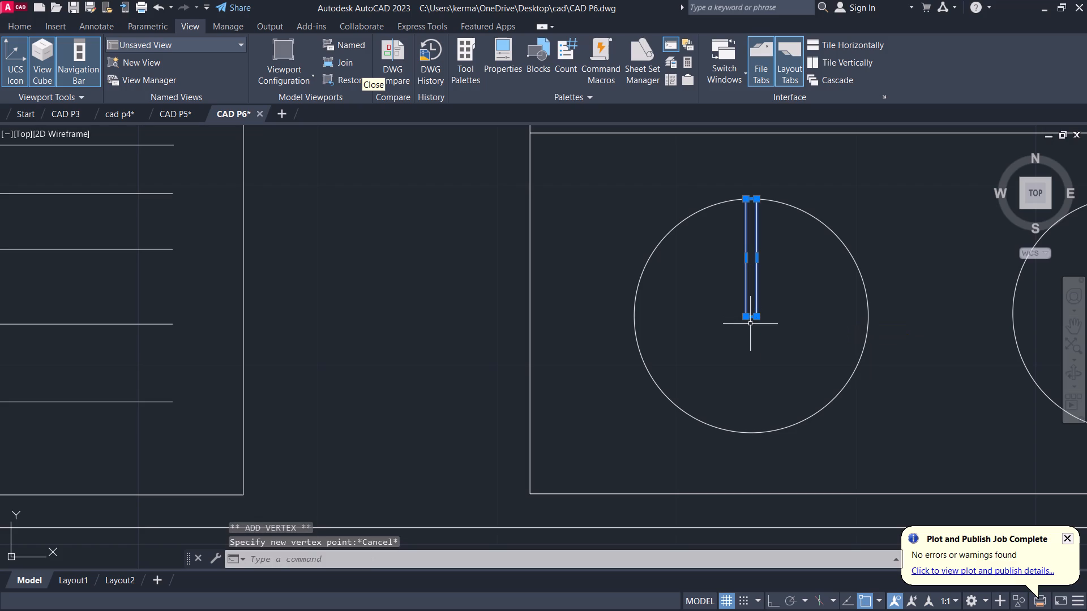
Create a polar array of the narrow rectangle about the western burner's centre, with 6 items filling 360°.
type("AR")
key("Return")
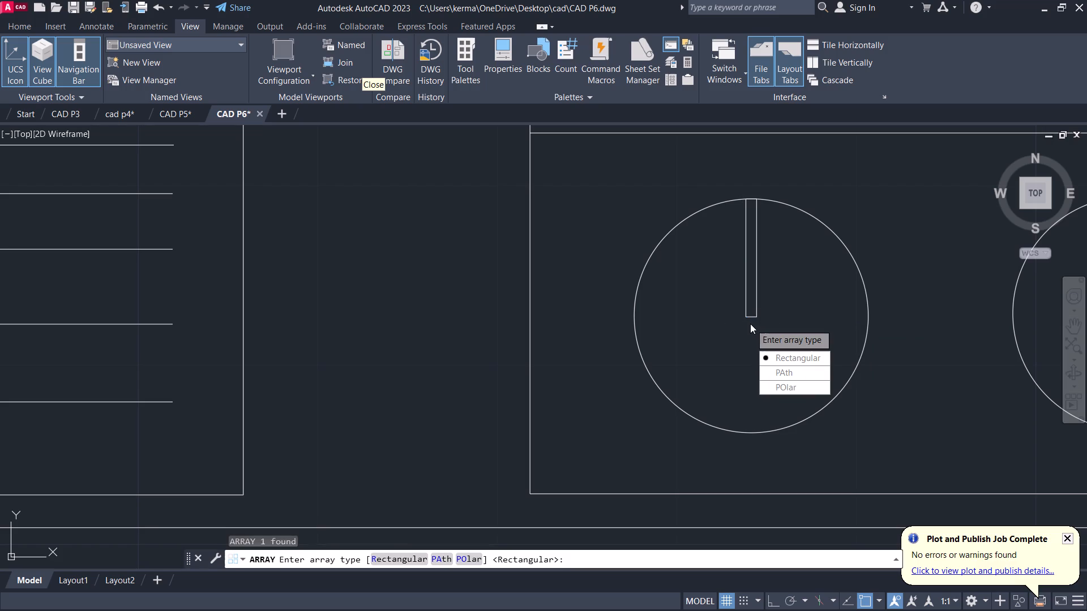
left_click_drag(772, 384, 750, 324)
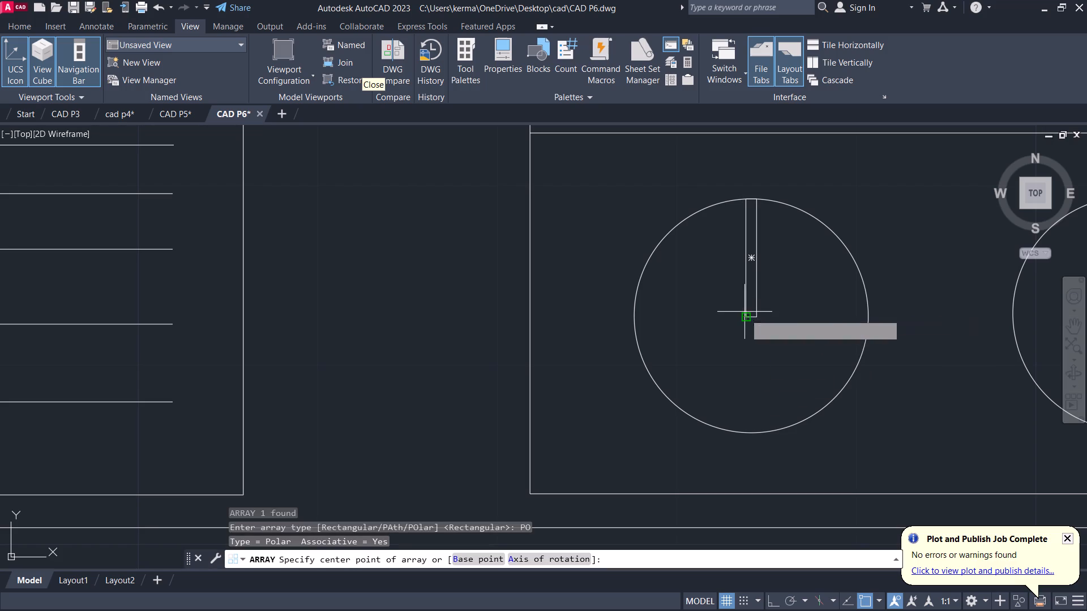
left_click(754, 320)
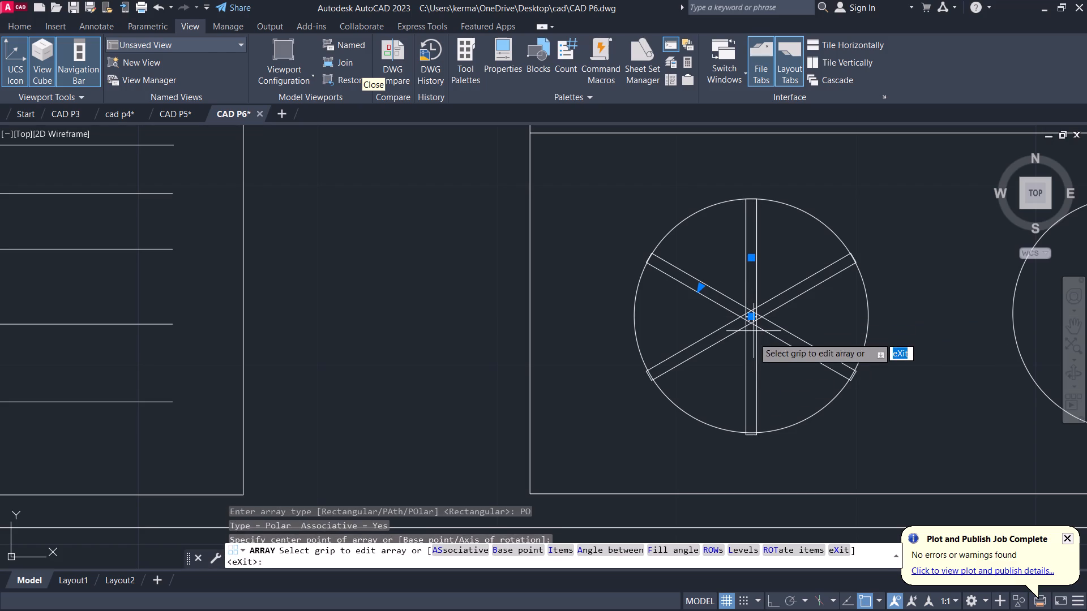
left_click(754, 337)
scroll(808, 356, "down", 2)
scroll(807, 355, "up", 2)
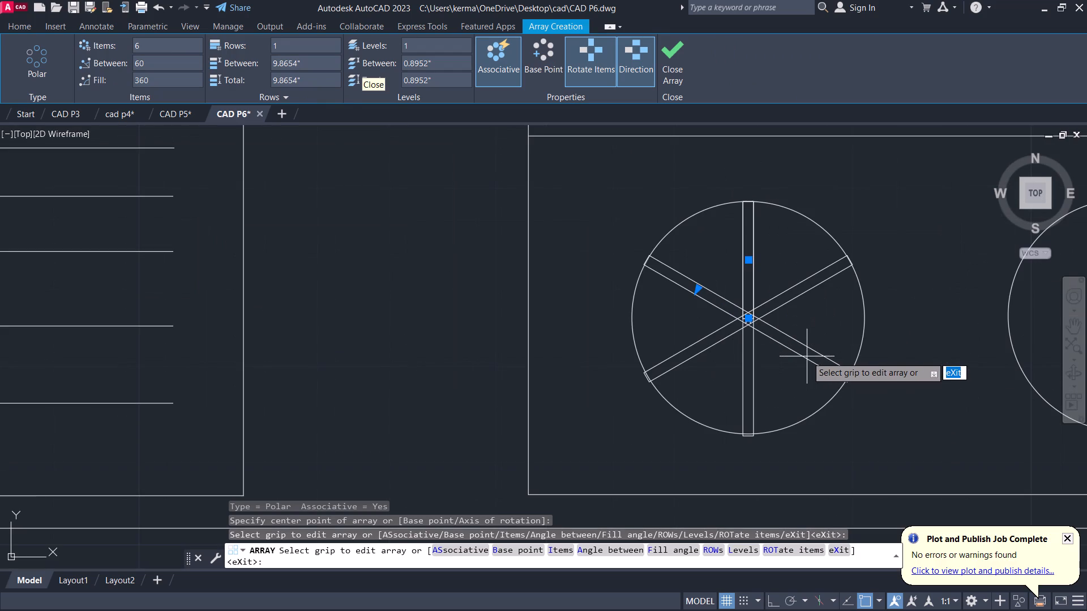
key("Escape")
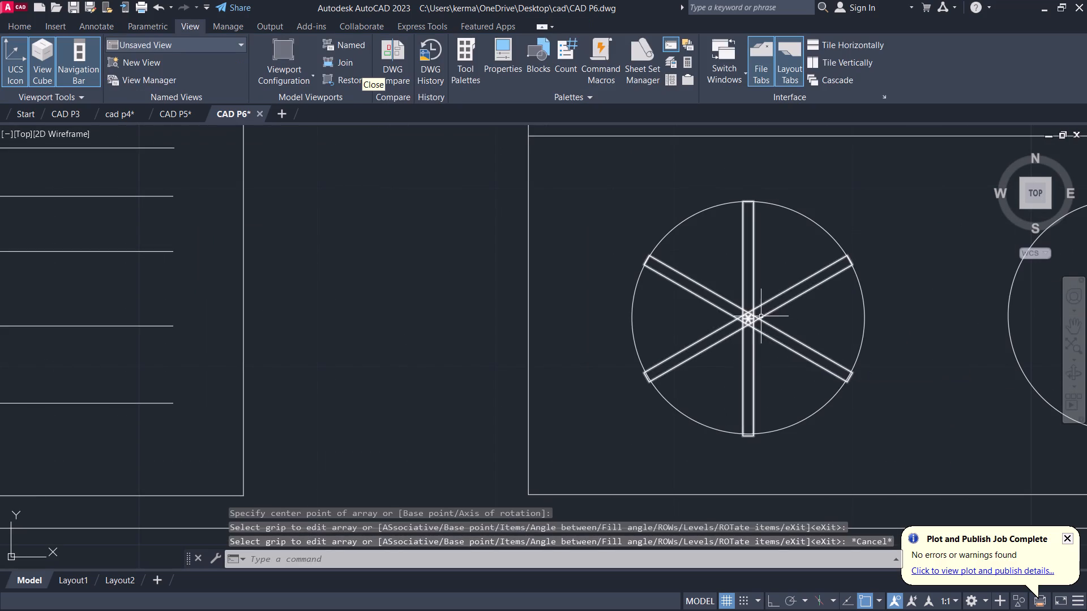
Copy the western burner's polar array of grate bars from its centre to the eastern burner's centre.
left_click(784, 322)
left_click(709, 315)
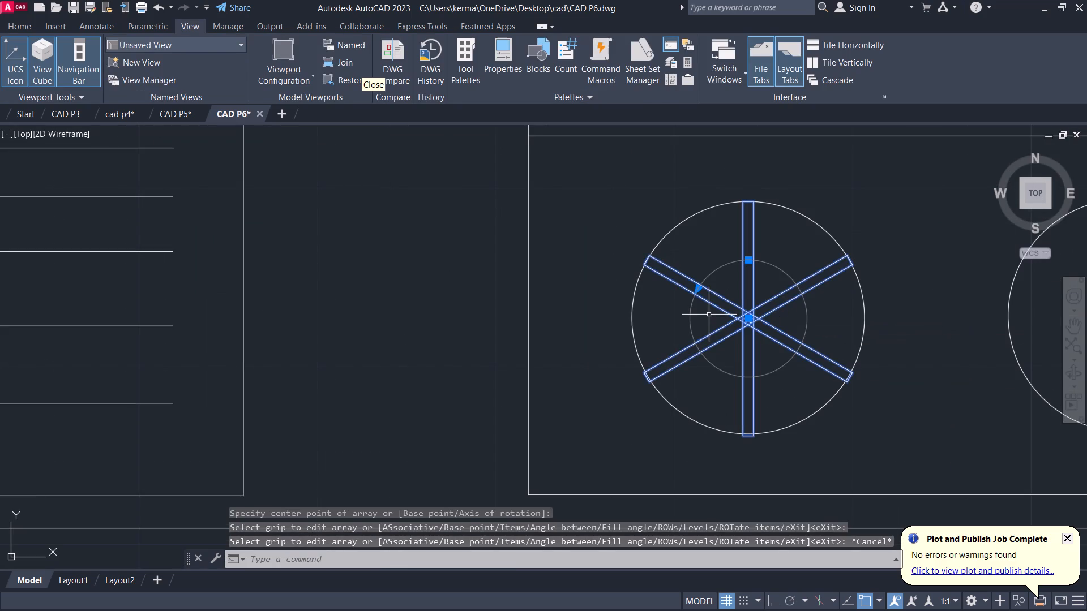
type("CO")
key("Return")
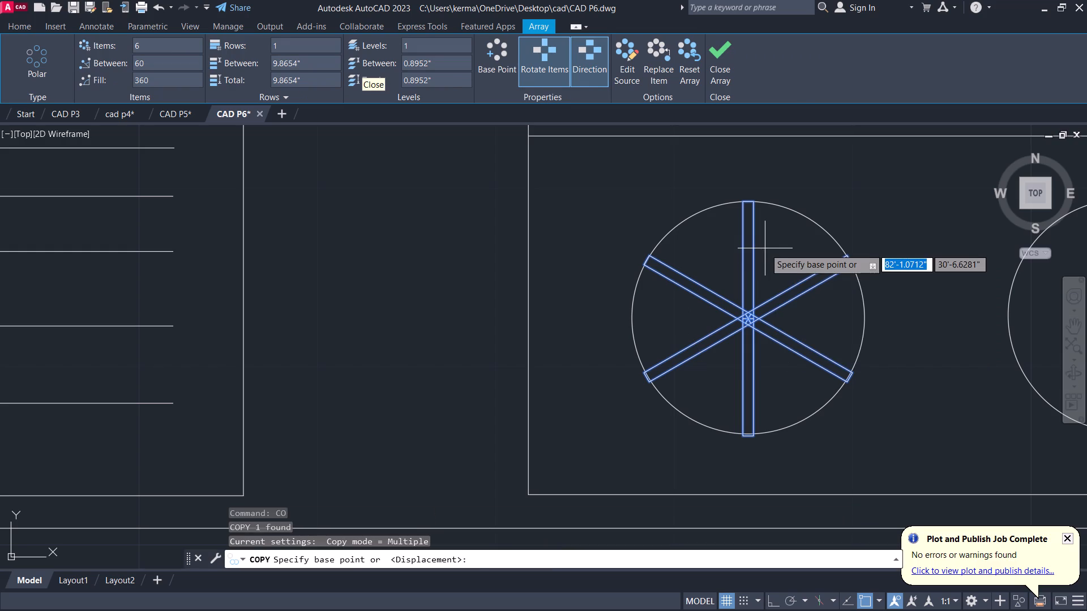
left_click(748, 316)
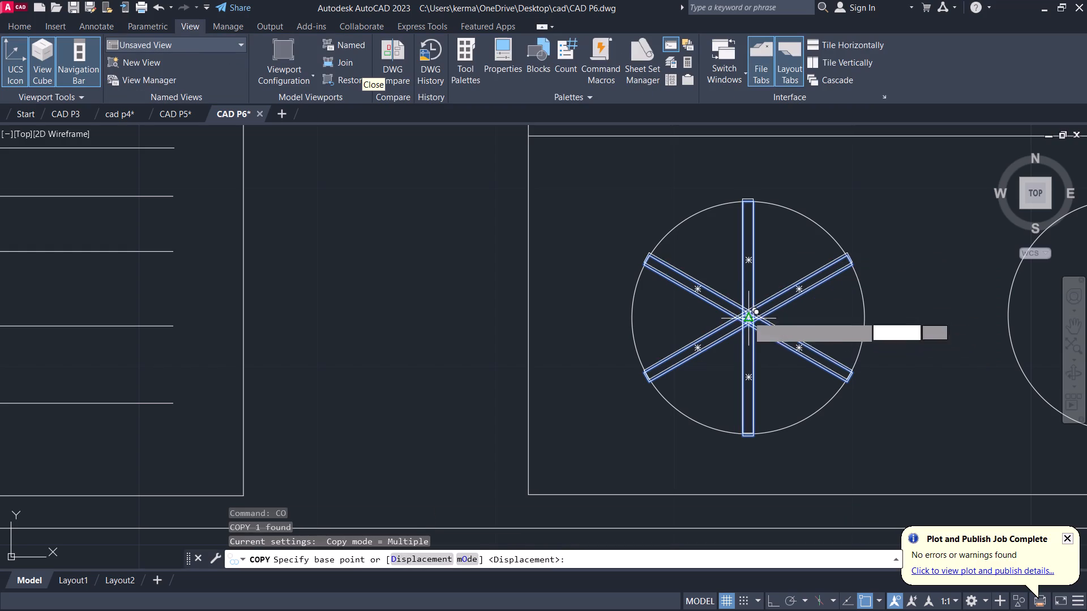
scroll(965, 365, "down", 1)
middle_click_drag(937, 344, 692, 318)
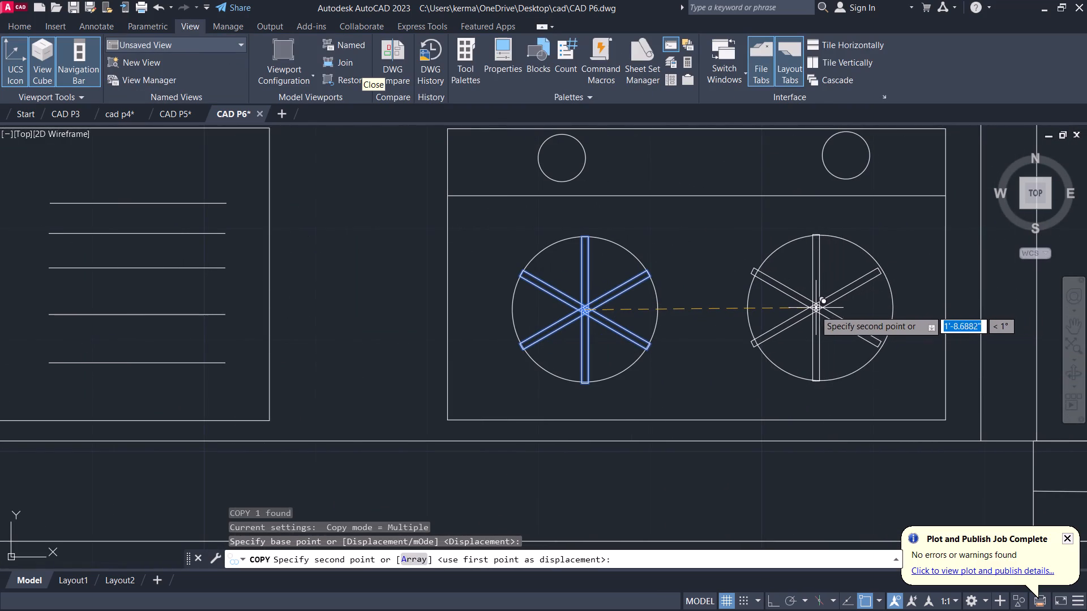
scroll(824, 310, "up", 2)
scroll(824, 310, "down", 1)
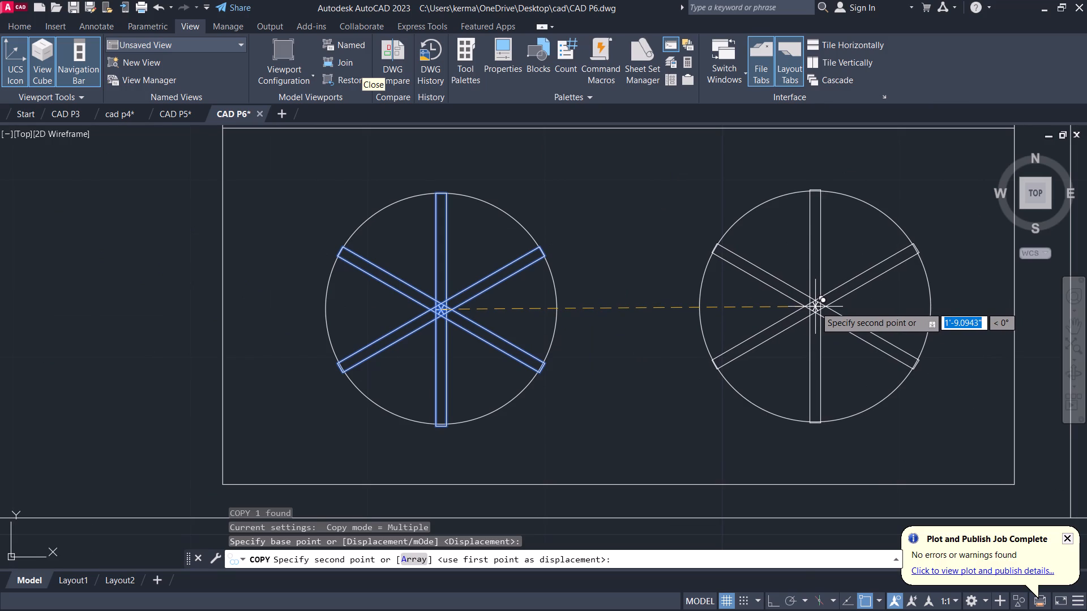
left_click(815, 307)
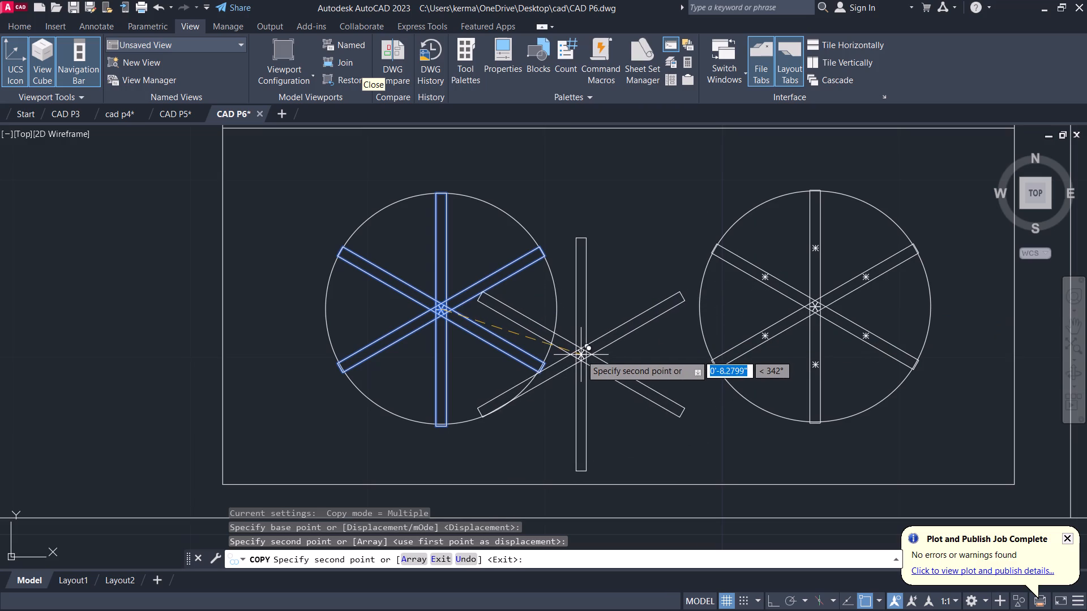
key("Escape")
key("Escape")
Trim the short line crossing the wall between the store room and kitchen, at the outer wall's inner face.
scroll(592, 350, "down", 3)
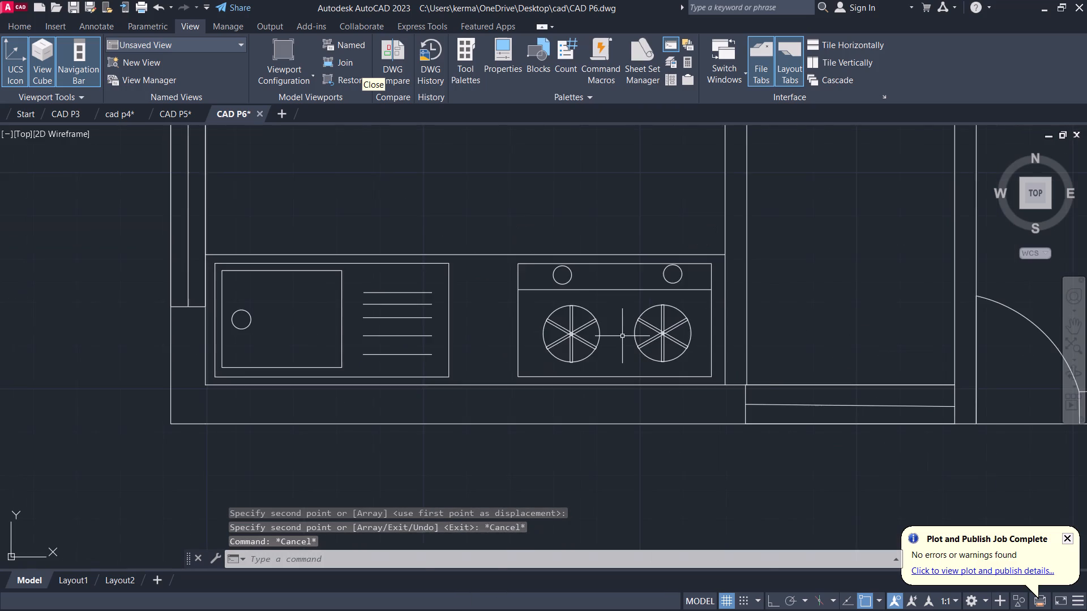
scroll(622, 336, "down", 2)
middle_click_drag(617, 305, 672, 337)
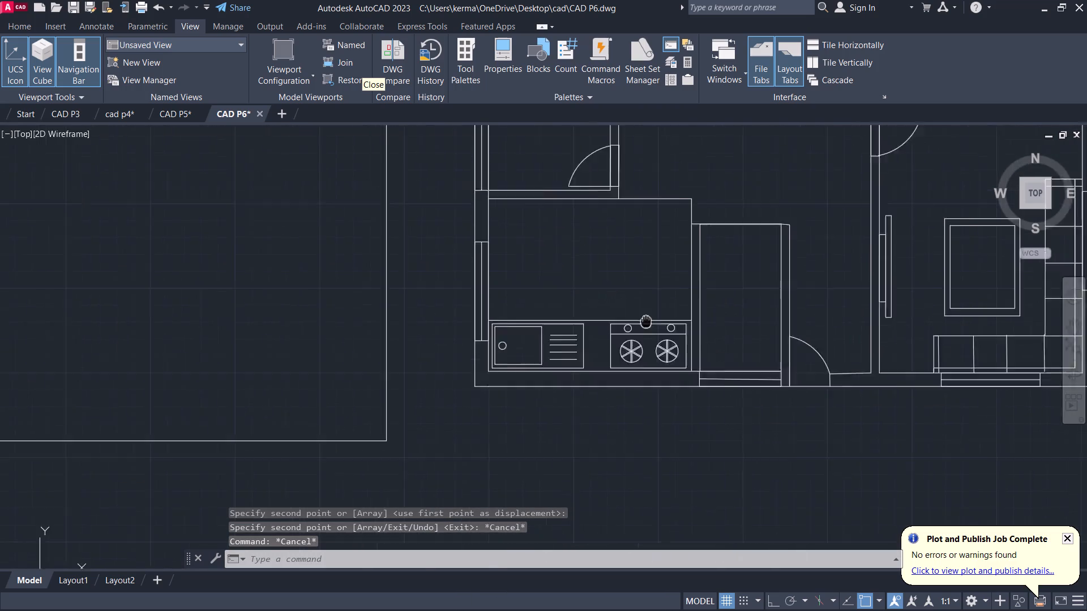
middle_click_drag(672, 337, 735, 380)
scroll(727, 373, "down", 1)
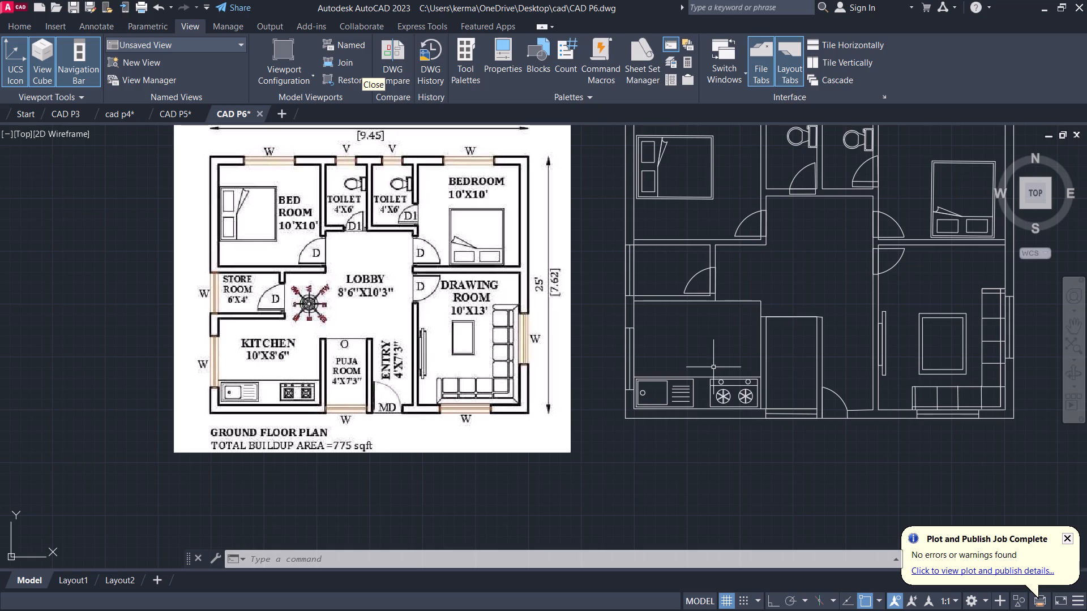
scroll(709, 367, "up", 1)
scroll(709, 367, "down", 1)
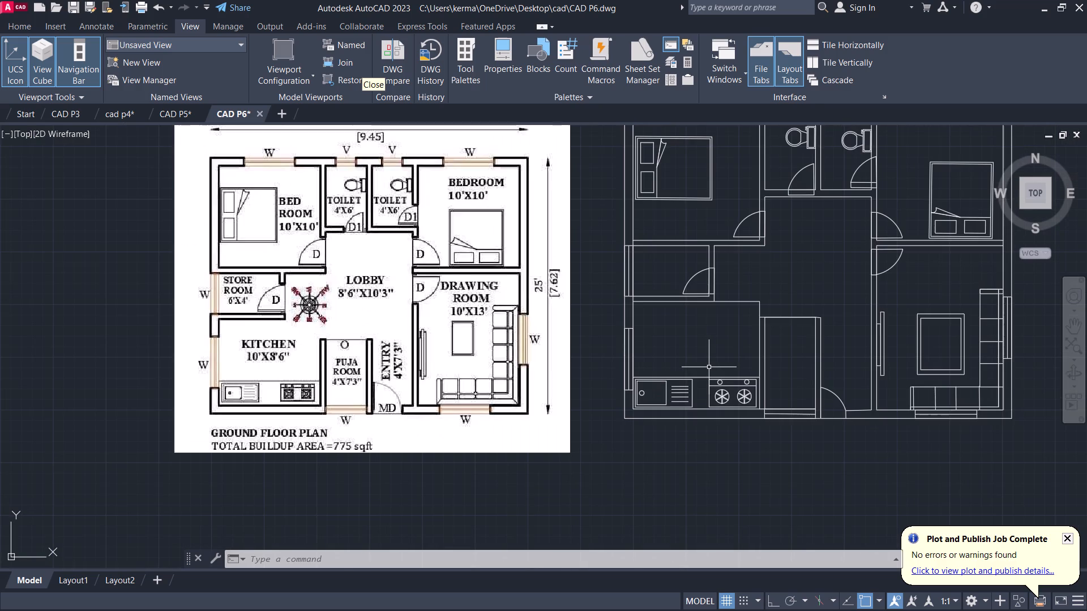
type("TR")
key("Return")
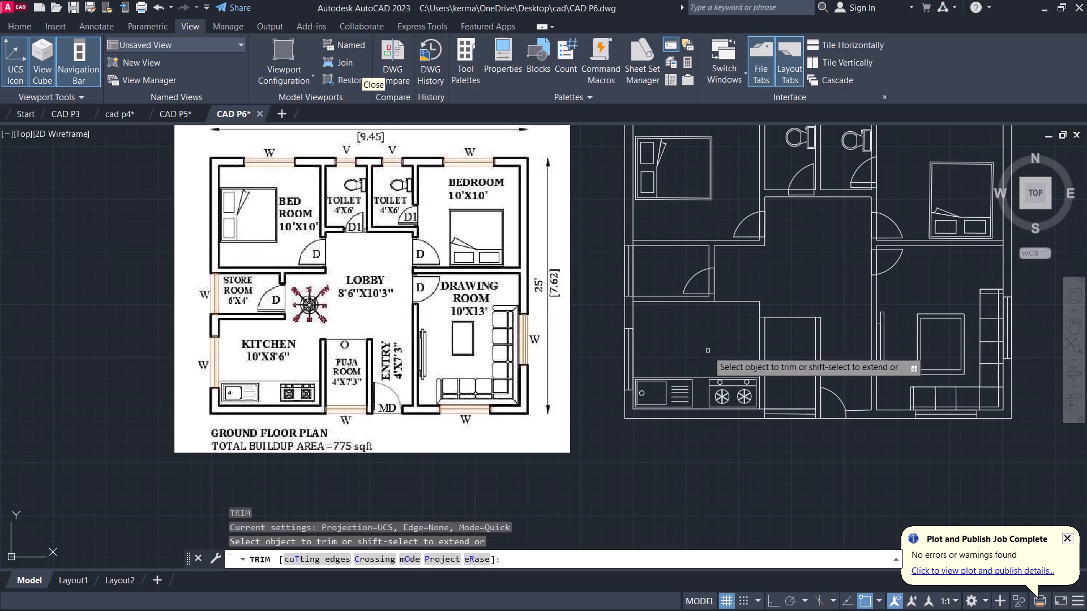
scroll(684, 316, "up", 2)
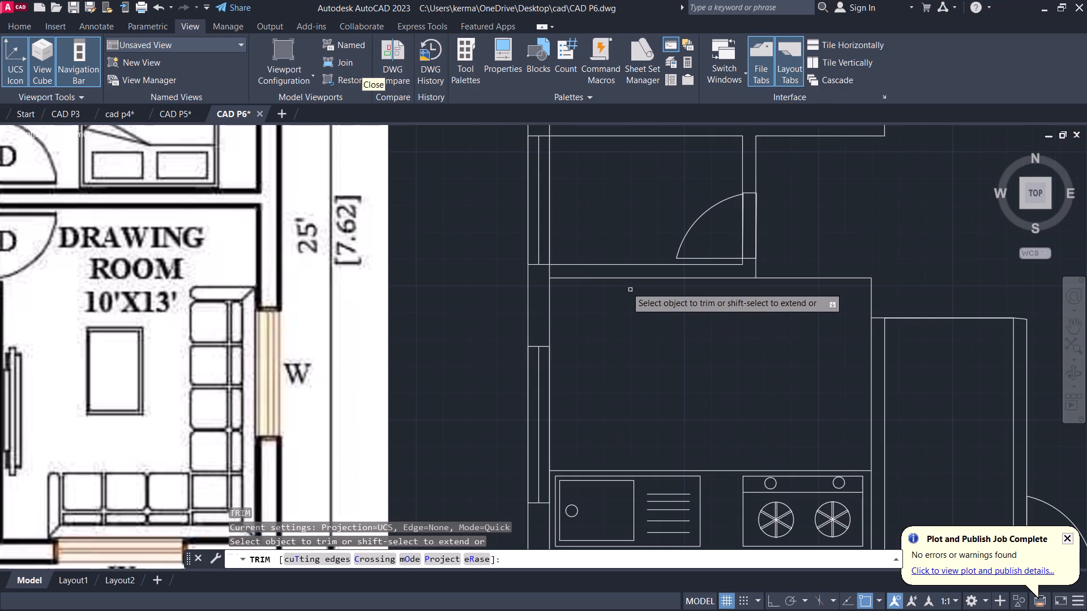
left_click(549, 270)
scroll(615, 225, "down", 1)
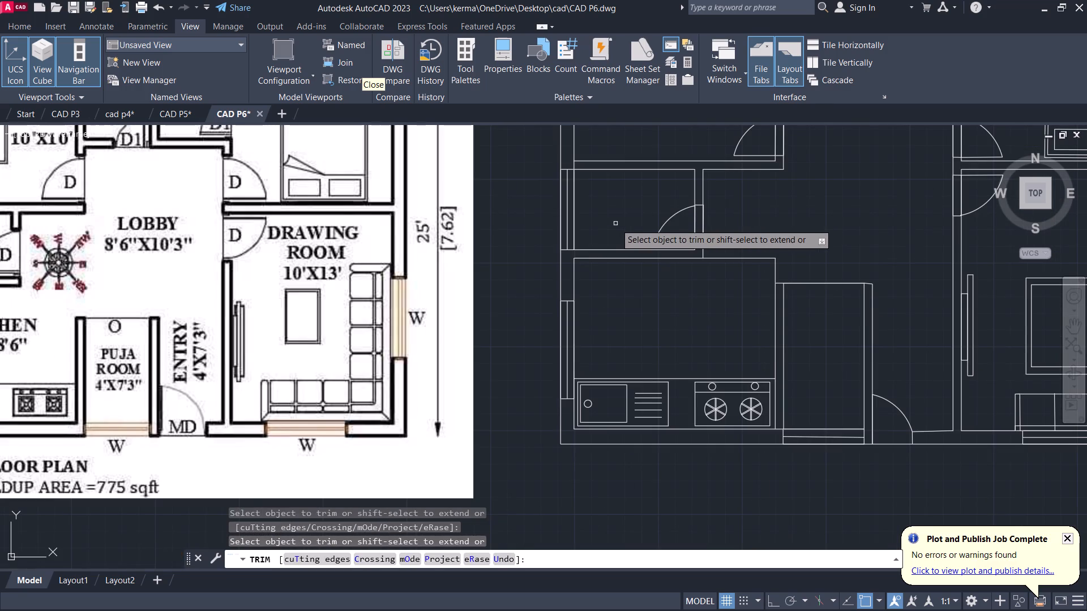
middle_click(615, 223)
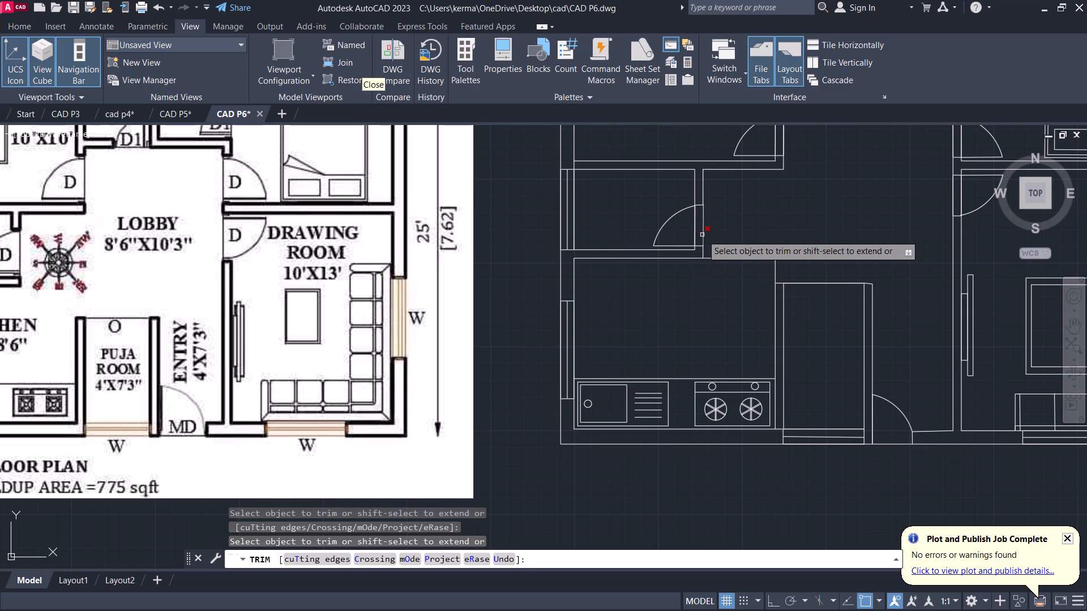
Trim the inner wall lines running across the store room and northwest bedroom door openings.
left_click(695, 234)
middle_click_drag(765, 207, 701, 251)
left_click(618, 264)
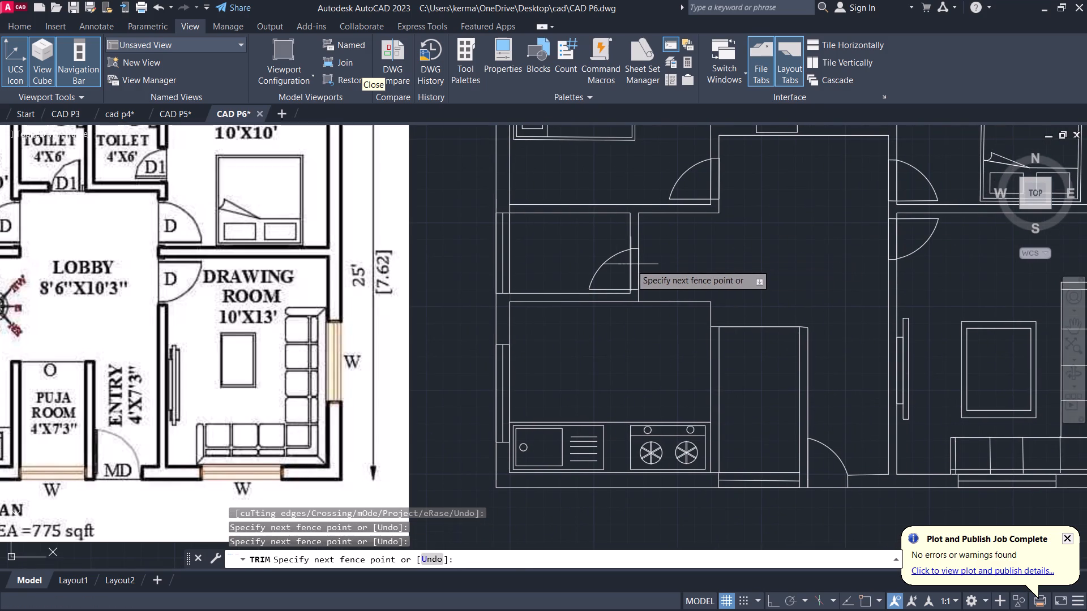
left_click(634, 264)
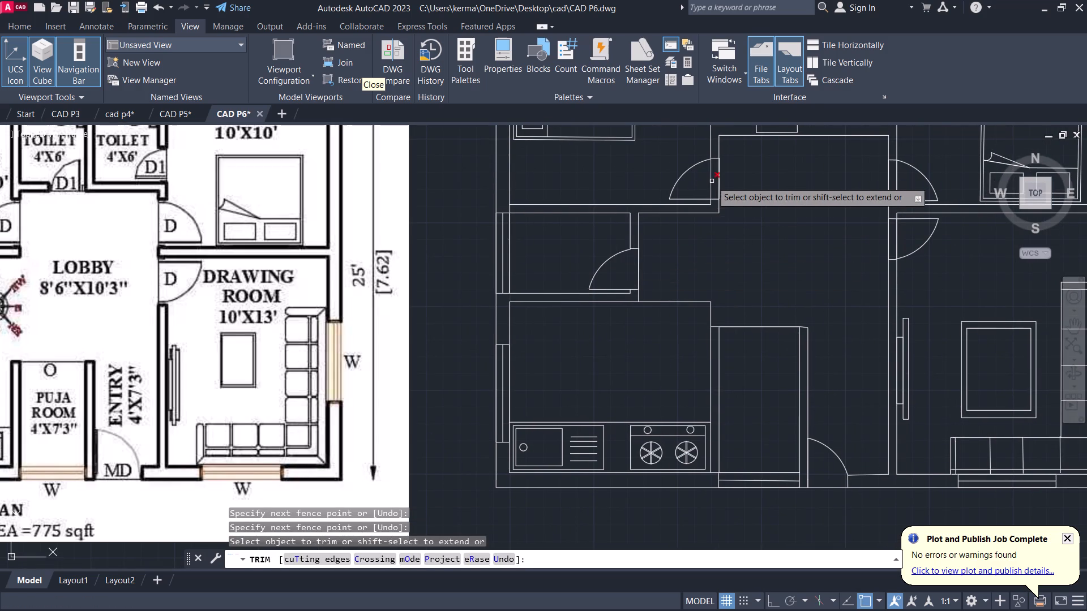
left_click(712, 181)
left_click(705, 180)
left_click(712, 180)
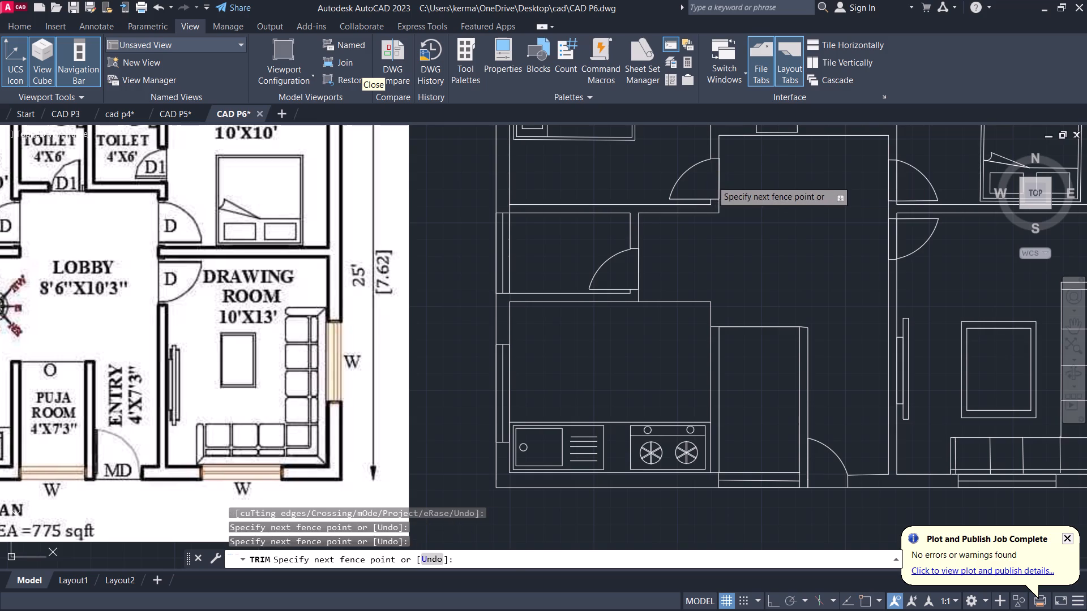
Trim the inner wall lines running across the northeast bedroom and drawing room door openings.
left_click(894, 191)
left_click(909, 191)
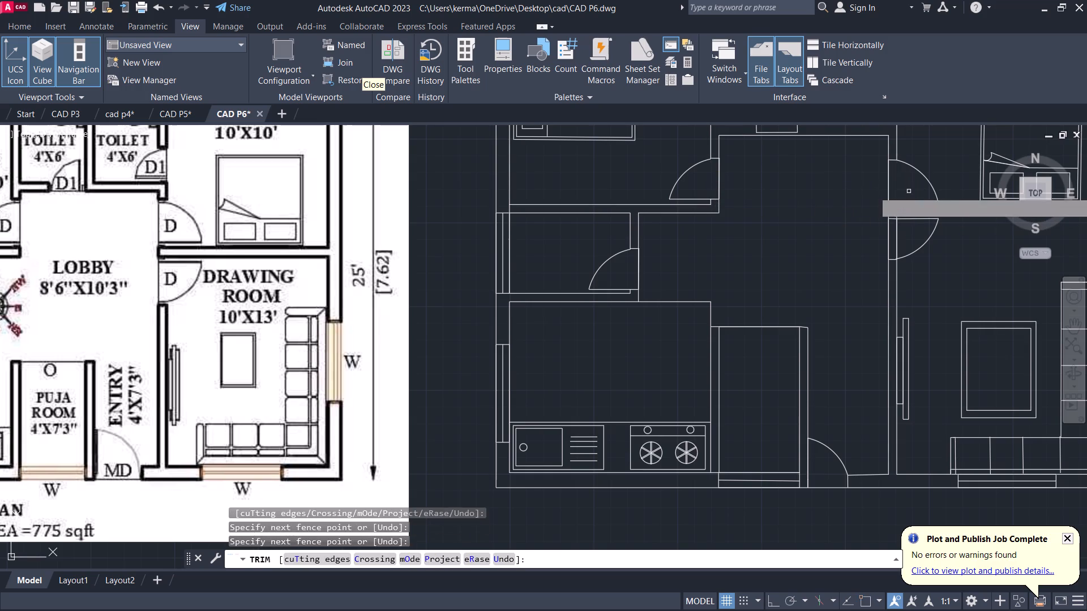
left_click(896, 244)
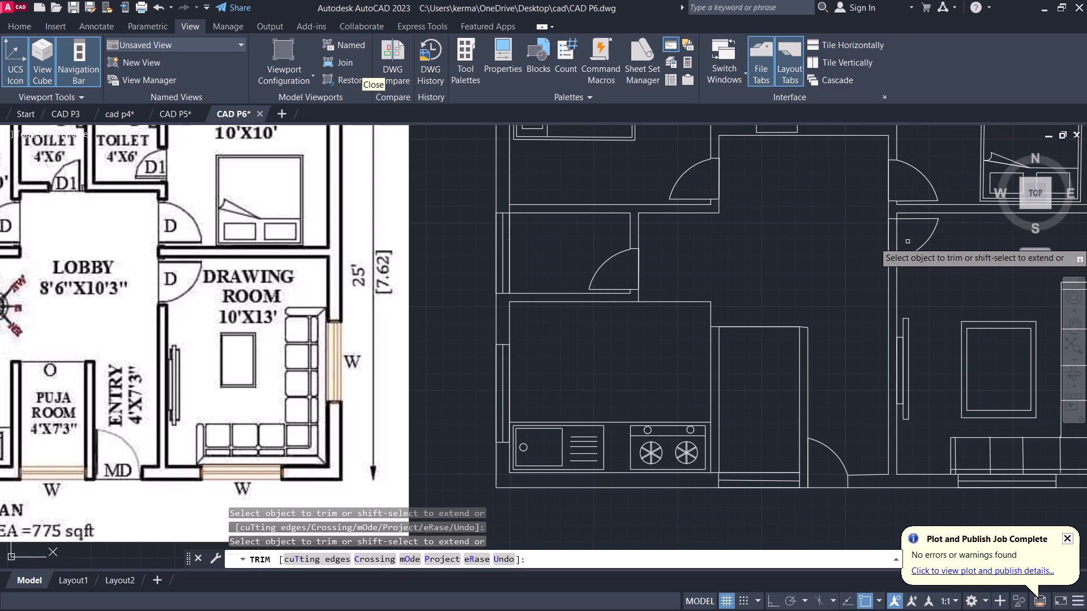
left_click(908, 242)
left_click(892, 243)
Trim the wall line running across the western toilet's door opening, and end the Trim command.
scroll(883, 242, "down", 2)
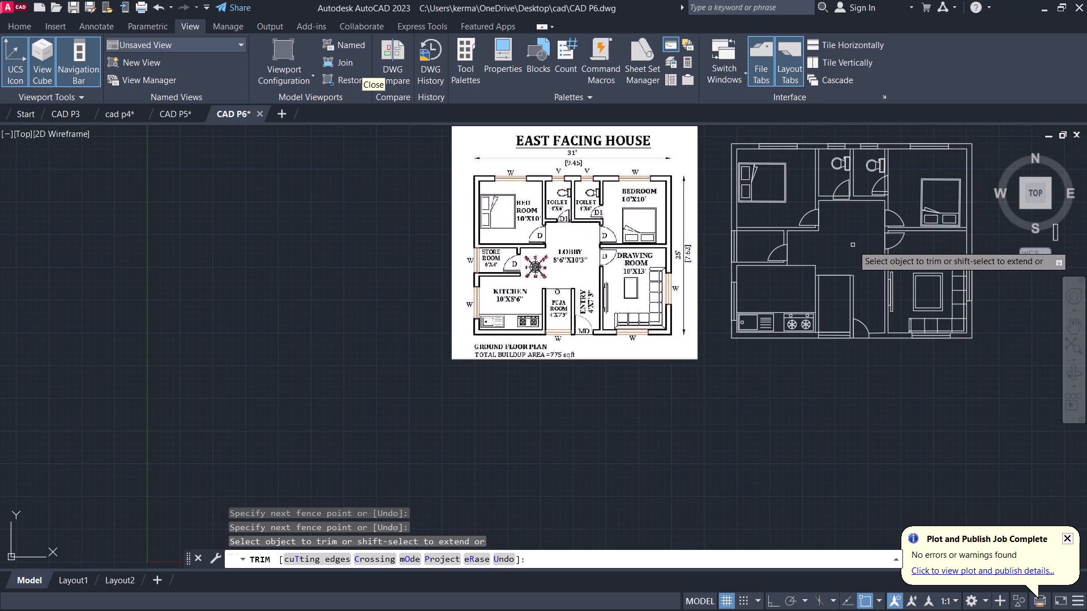
scroll(849, 235, "up", 2)
left_click(828, 126)
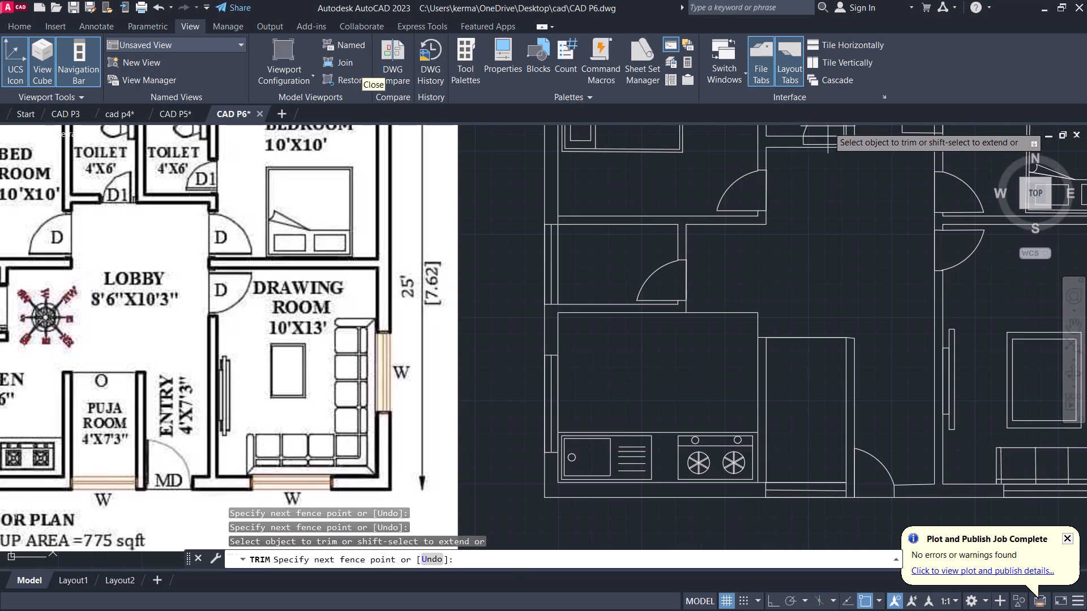
left_click(821, 142)
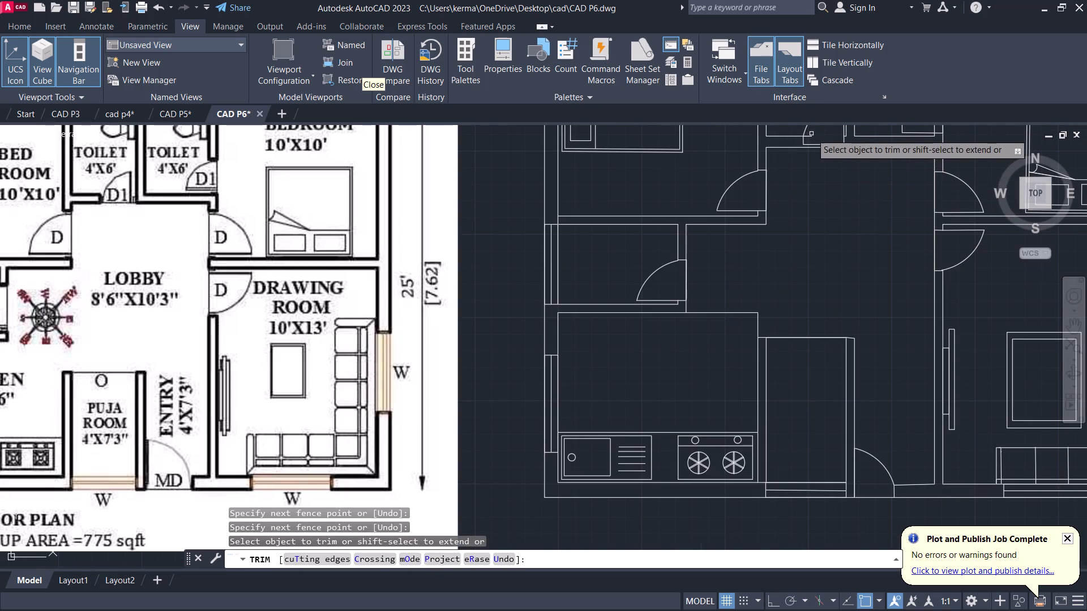
left_click(809, 136)
left_click(809, 136)
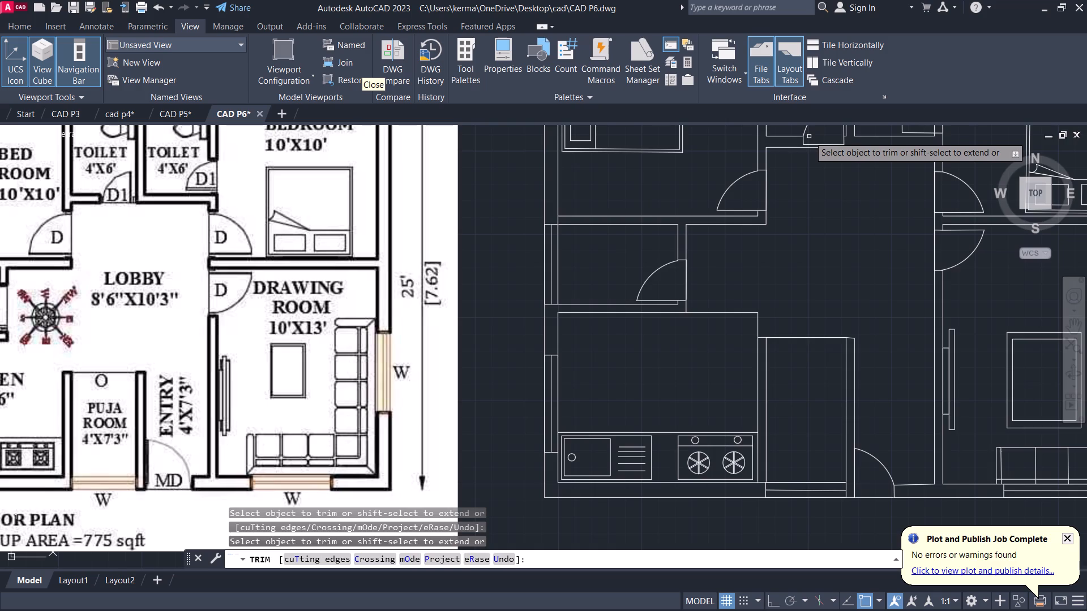
scroll(809, 136, "up", 1)
scroll(807, 140, "down", 1)
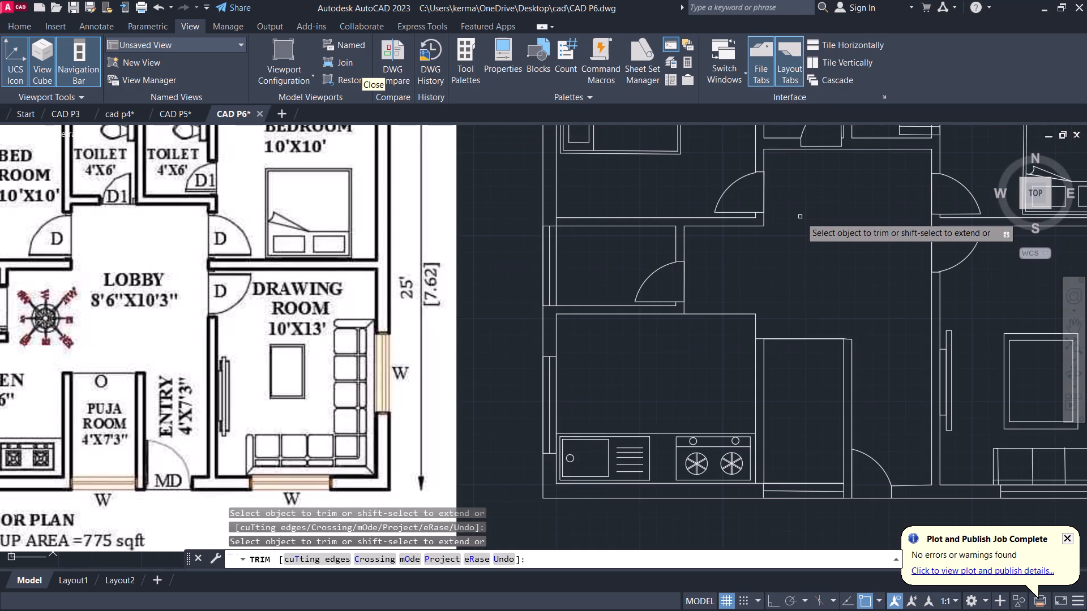
scroll(799, 217, "down", 2)
scroll(799, 217, "up", 1)
middle_click_drag(799, 213, 772, 264)
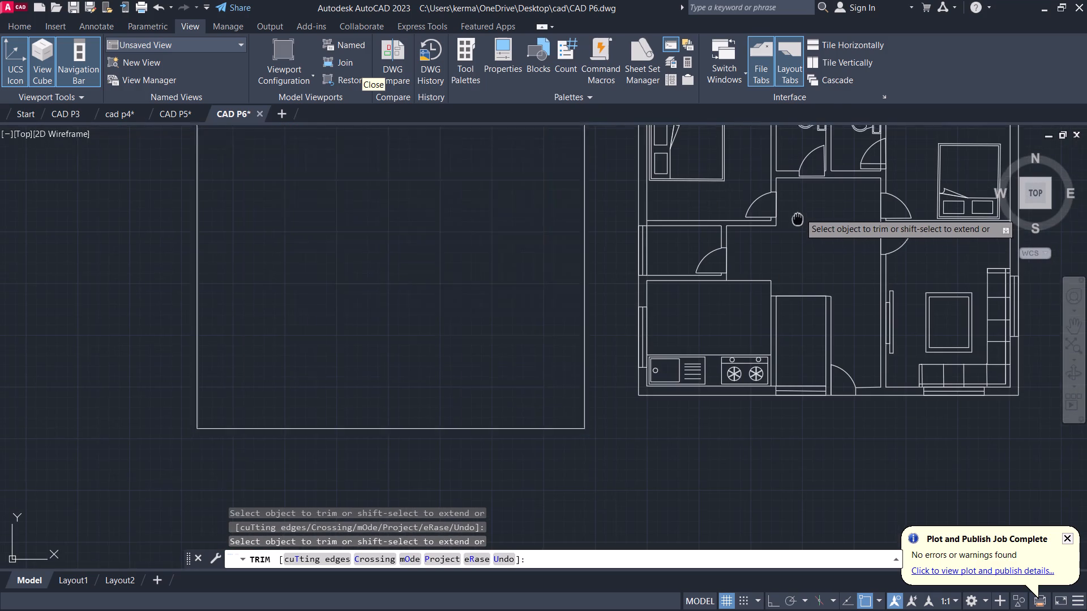
middle_click_drag(772, 264, 756, 292)
key("grave")
key("Escape")
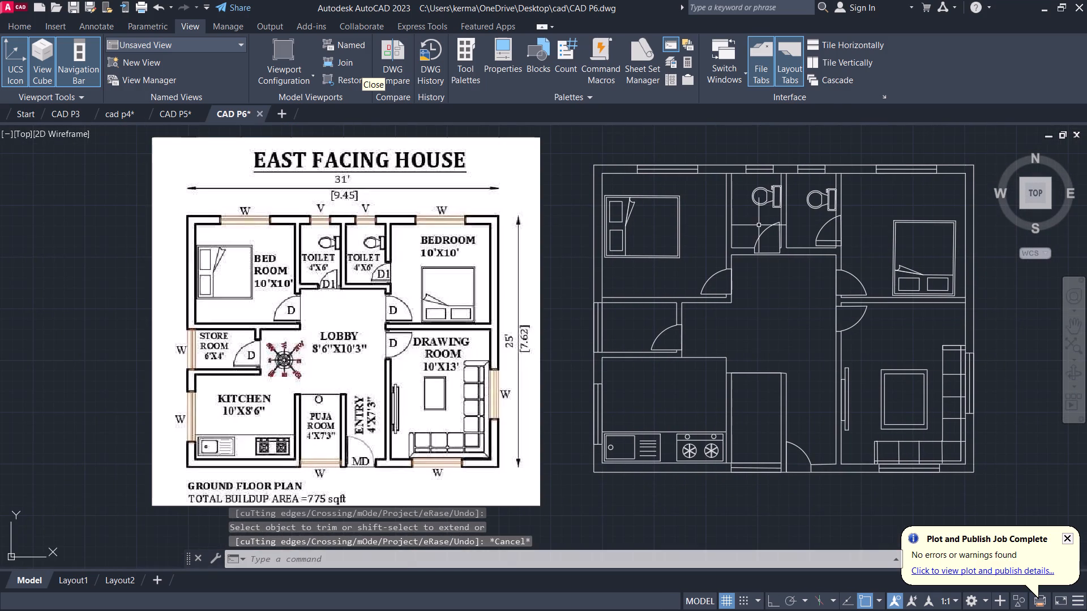
Stretch the lower edge of the western toilet's door frame down to the lobby's northern wall line.
scroll(760, 229, "up", 3)
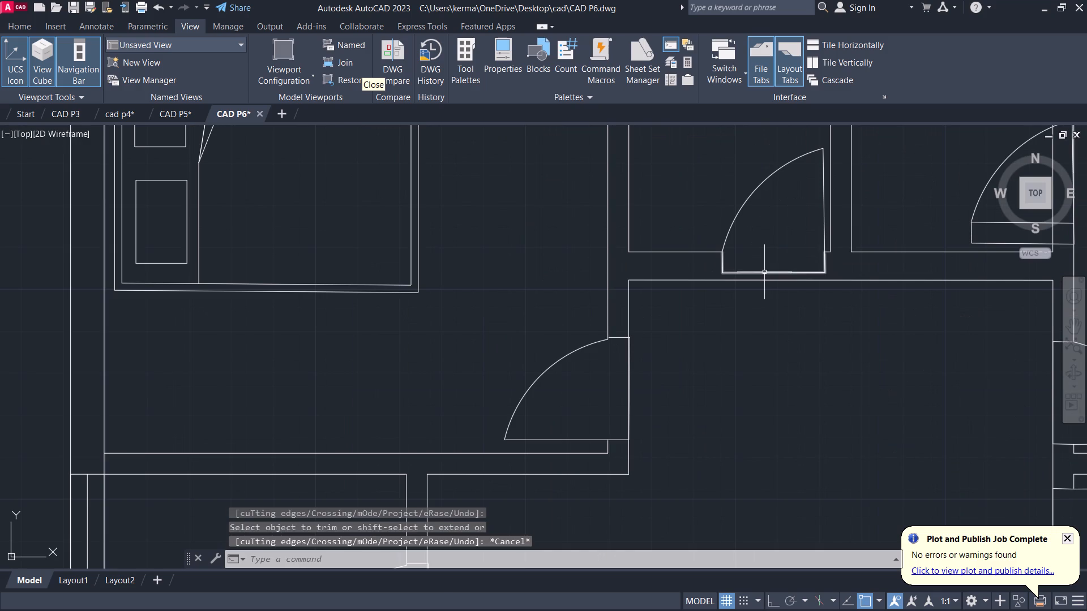
left_click(764, 273)
left_click(776, 273)
left_click(776, 281)
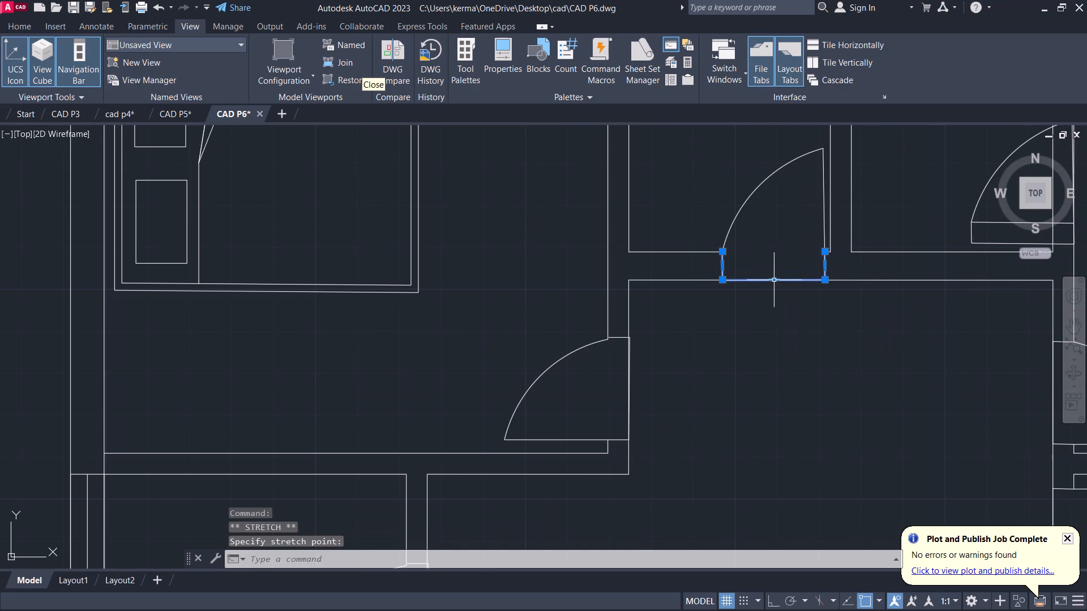
key("Escape")
Select the lobby's northern and western wall lines plus the western toilet, northwest bedroom and store room outlines, including the store room's lobby-side wall line.
left_click(661, 279)
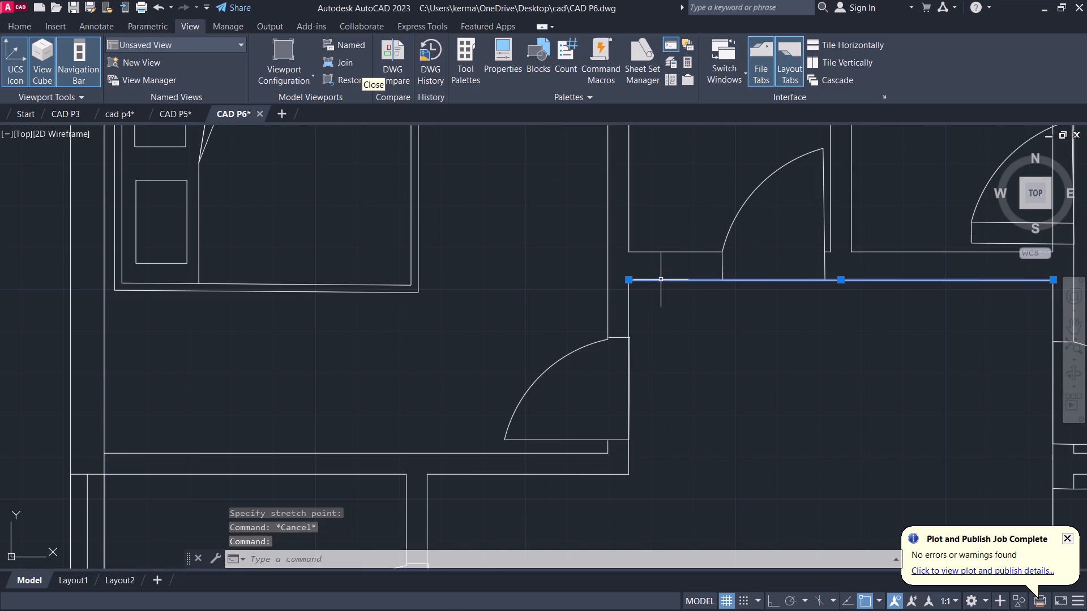
left_click(656, 255)
left_click(656, 252)
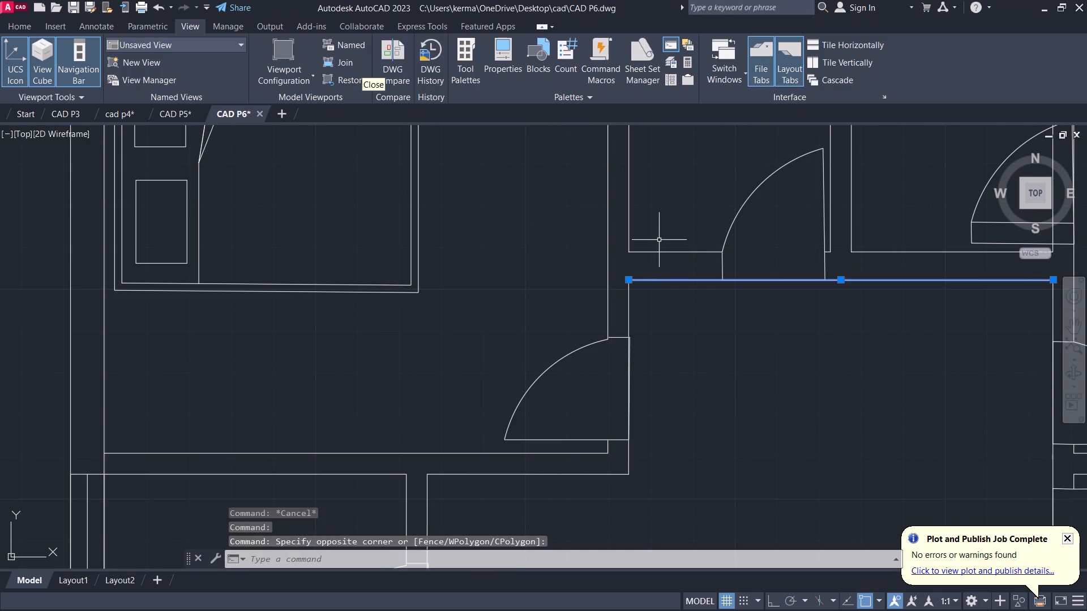
left_click(653, 251)
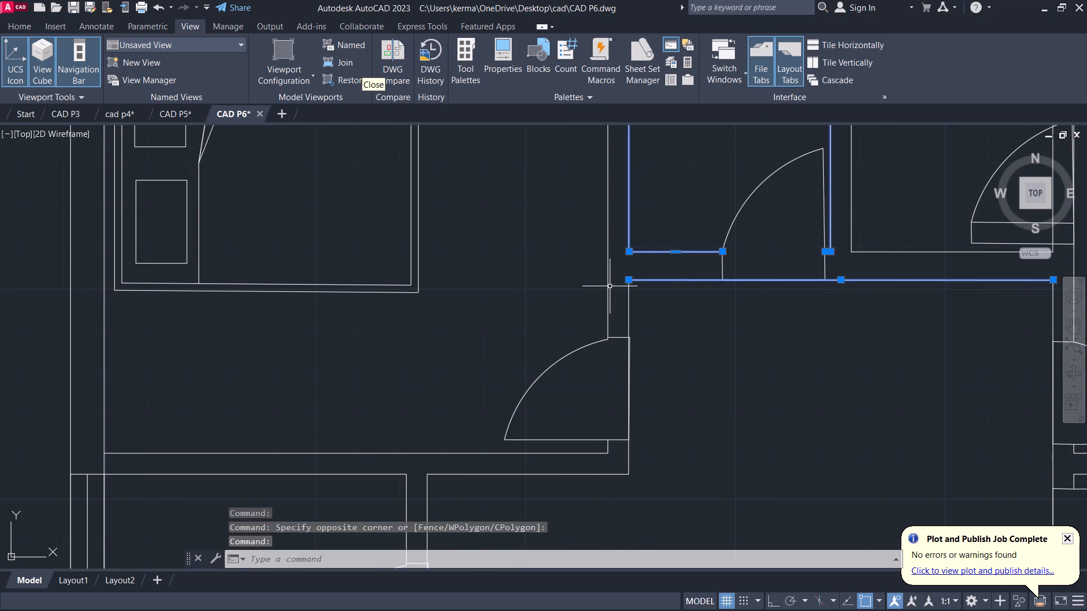
left_click(610, 286)
left_click(631, 309)
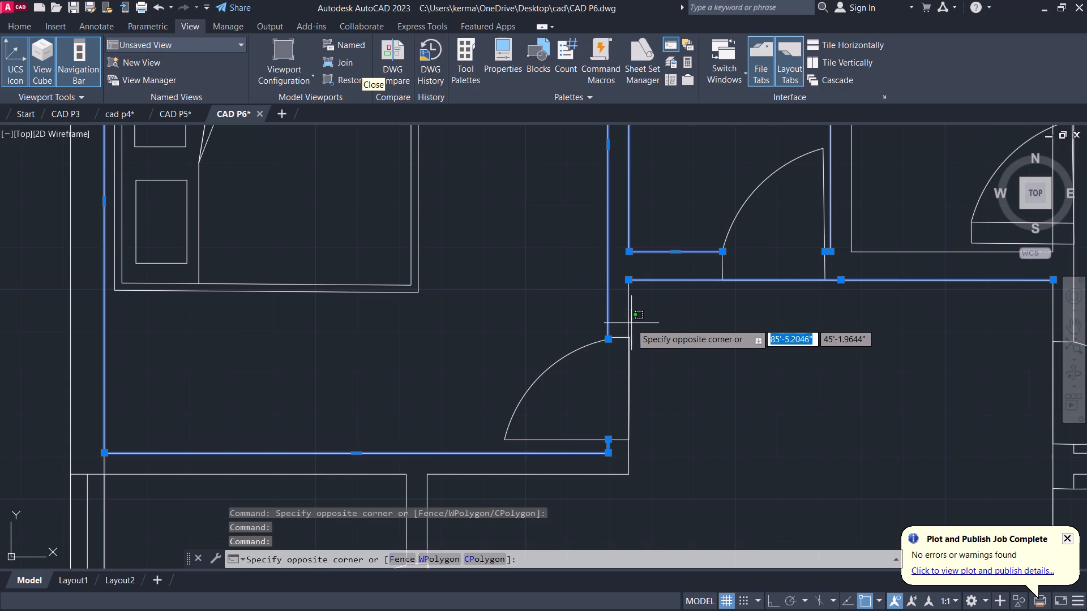
left_click(630, 323)
left_click(629, 321)
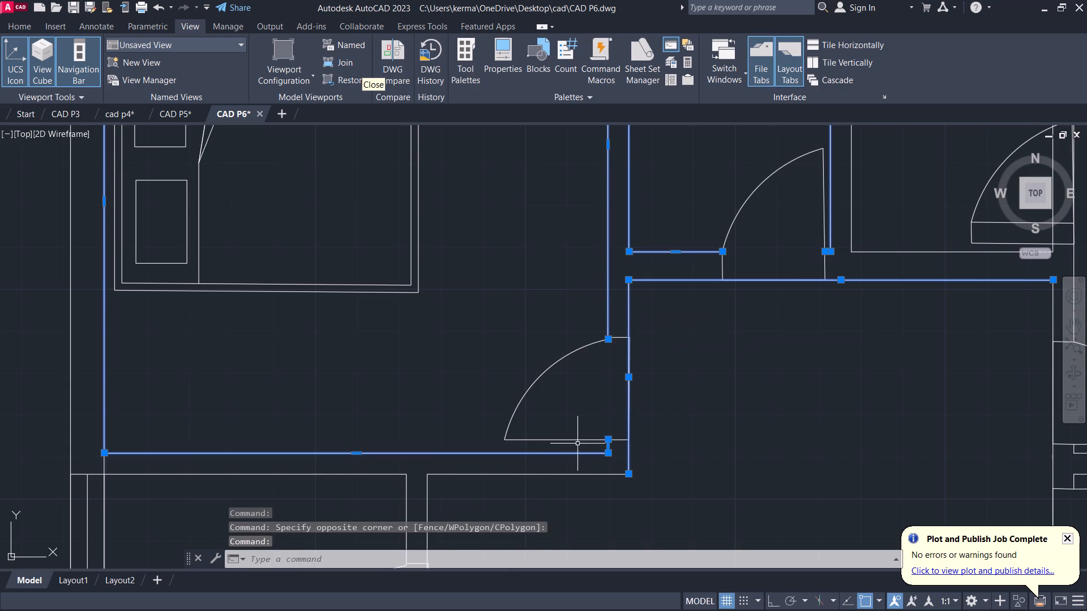
left_click(543, 474)
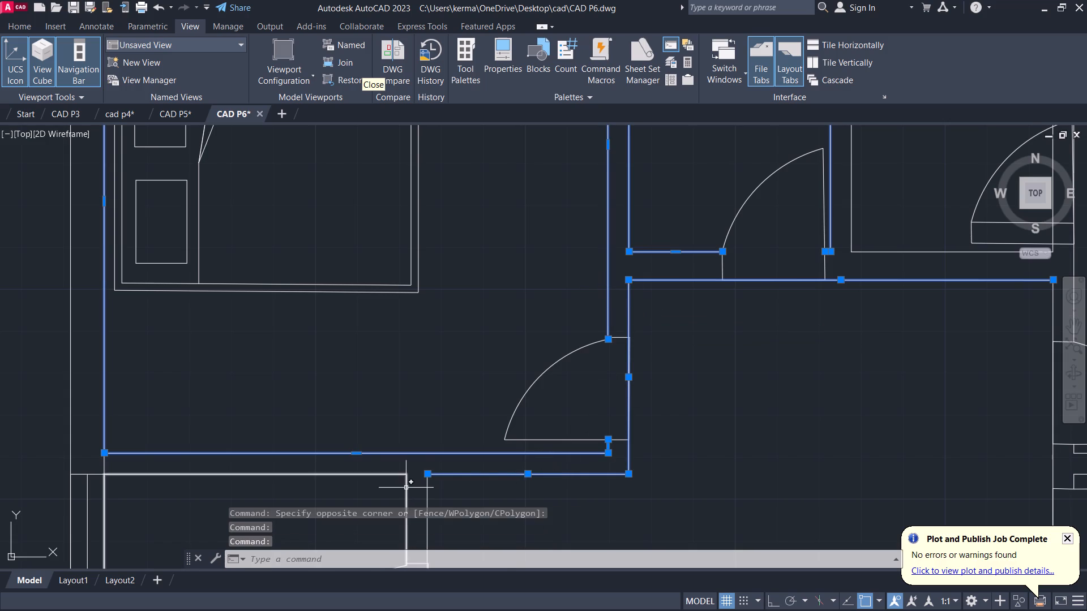
left_click(406, 488)
left_click(428, 491)
Add the kitchen, northeast bedroom, drawing room and eastern toilet outlines and the lobby's eastern wall line to the selection.
scroll(494, 440, "down", 2)
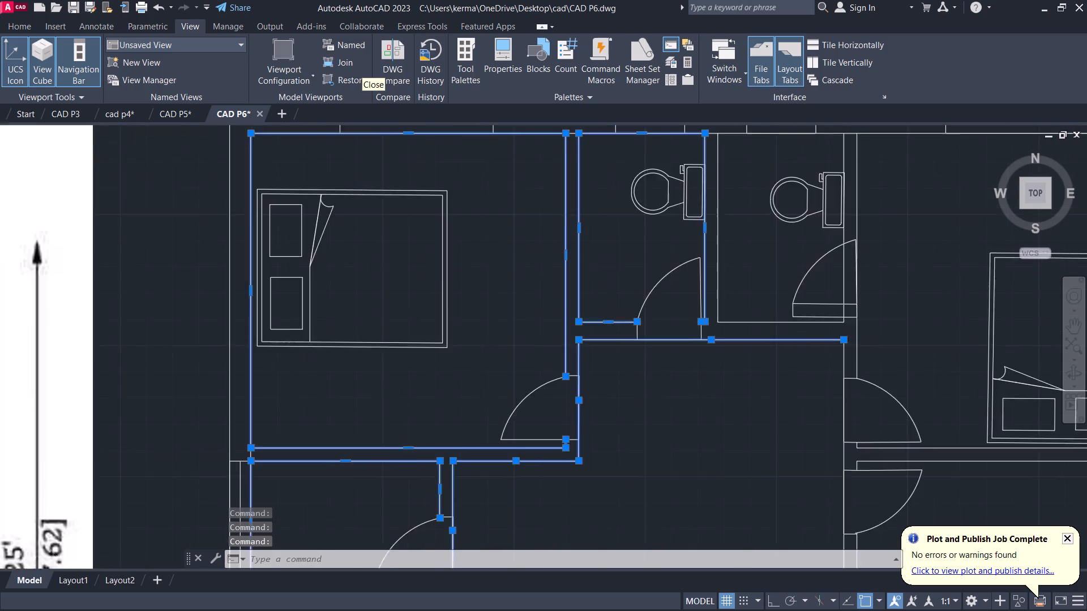
left_click(426, 531)
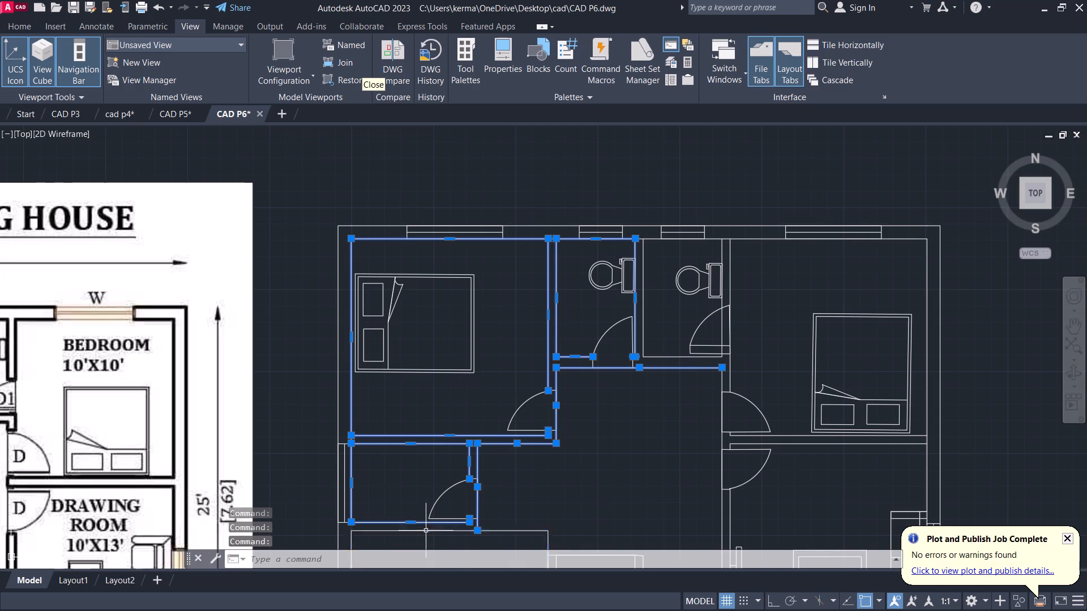
left_click(729, 378)
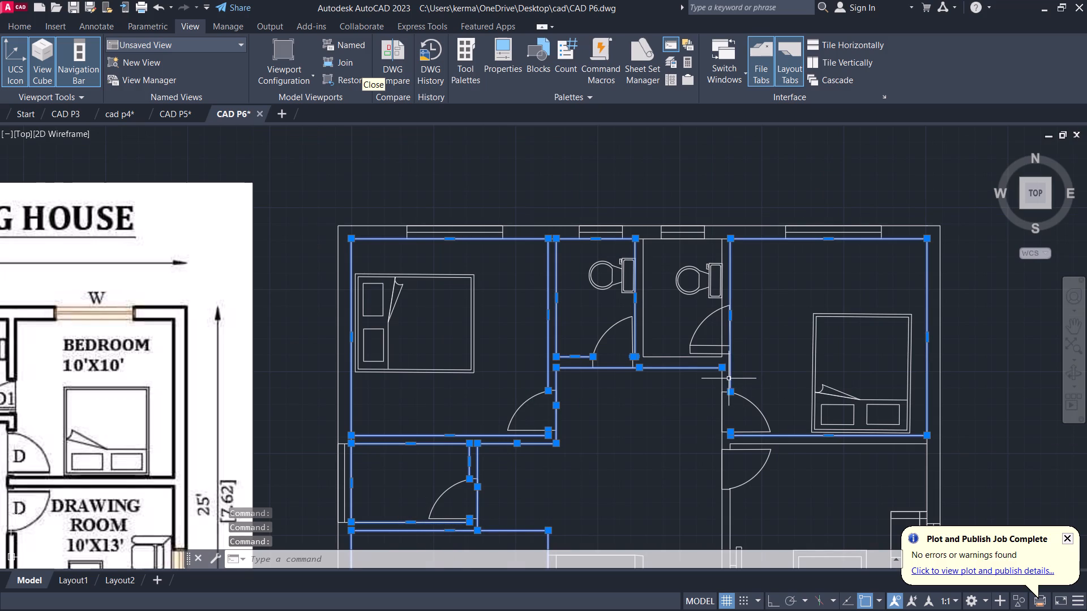
left_click(722, 398)
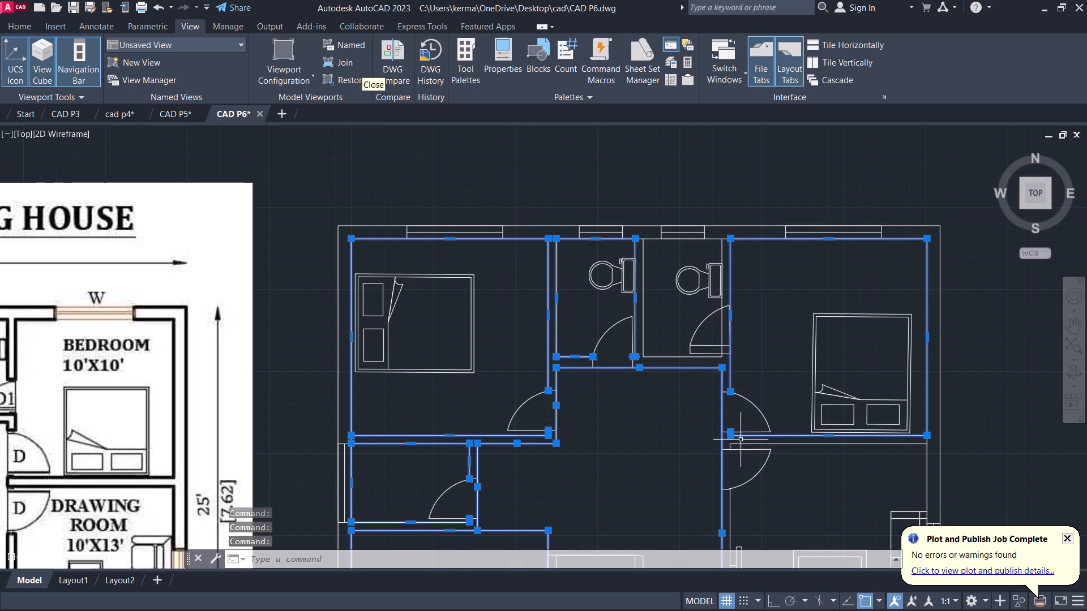
left_click(744, 445)
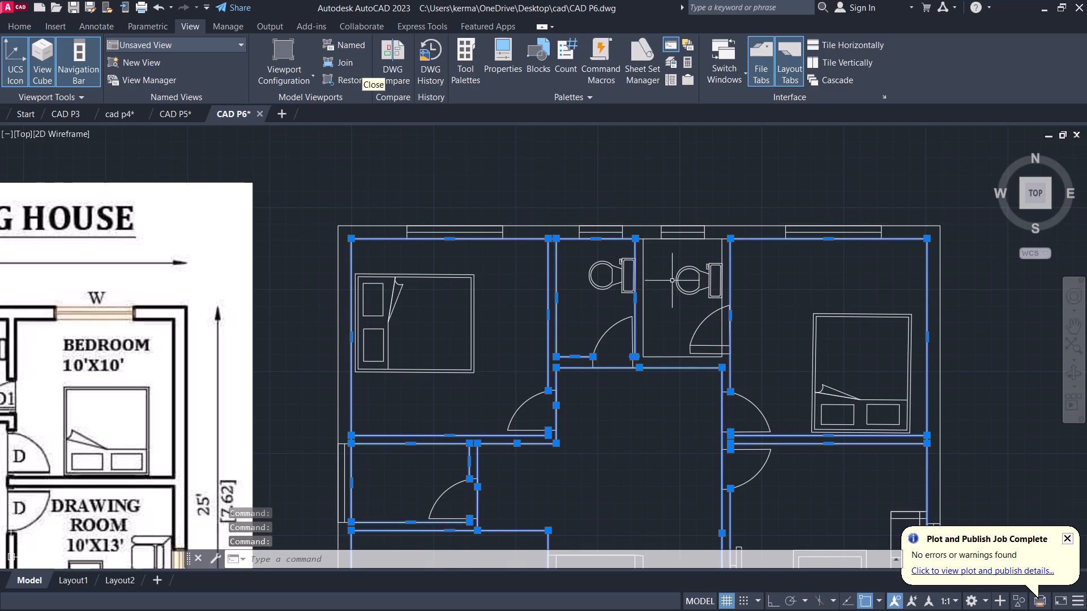
left_click(656, 236)
left_click(655, 239)
Add the puja room outline, its entry-side wall line and the house's four outer wall lines to the selection.
scroll(631, 285, "down", 1)
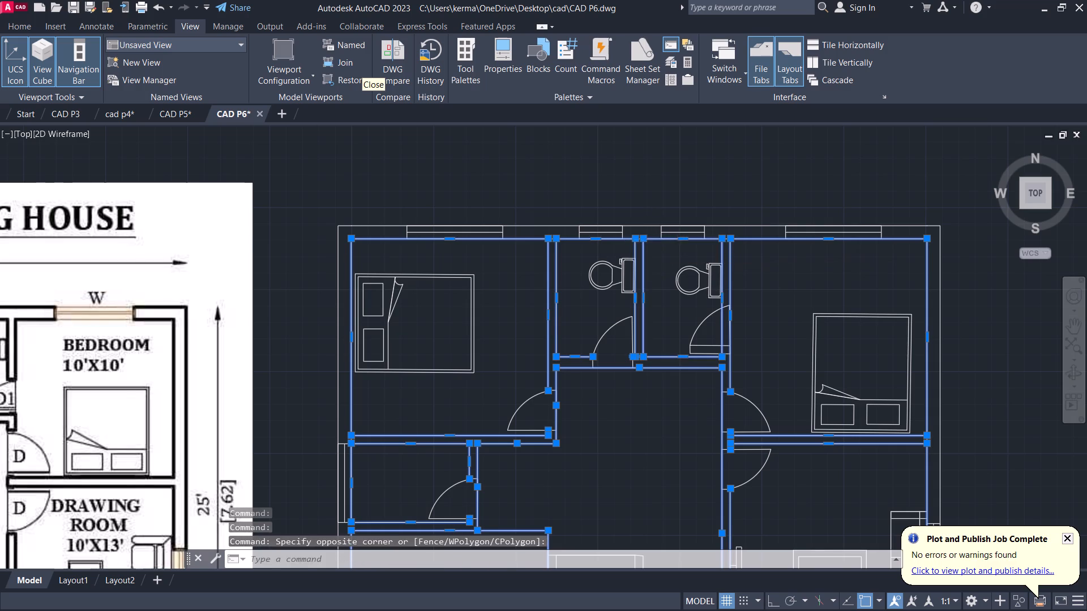
scroll(631, 287, "down", 1)
scroll(643, 434, "up", 1)
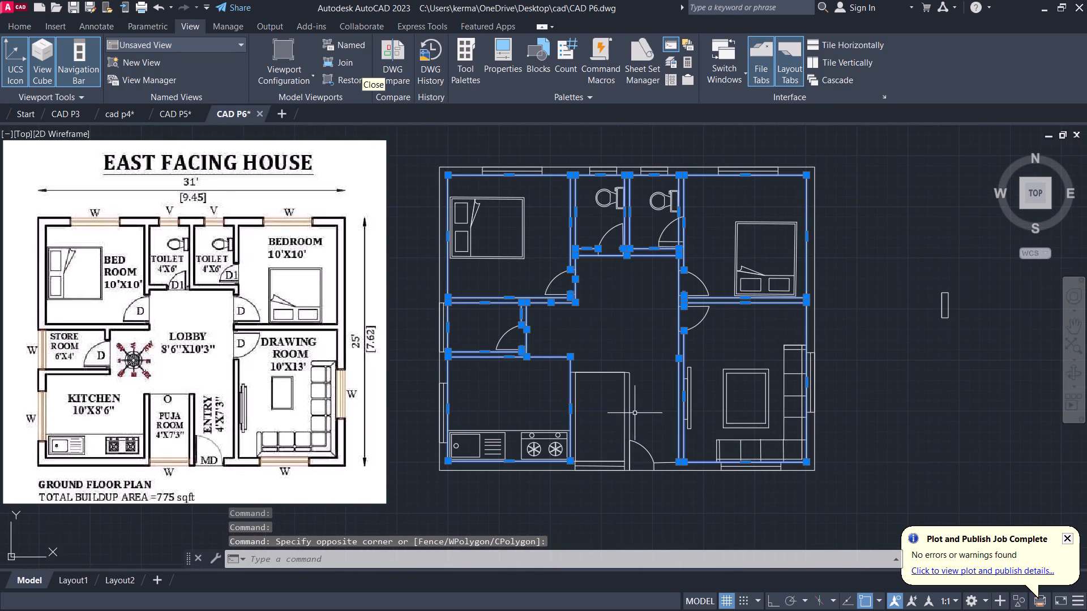
left_click(626, 409)
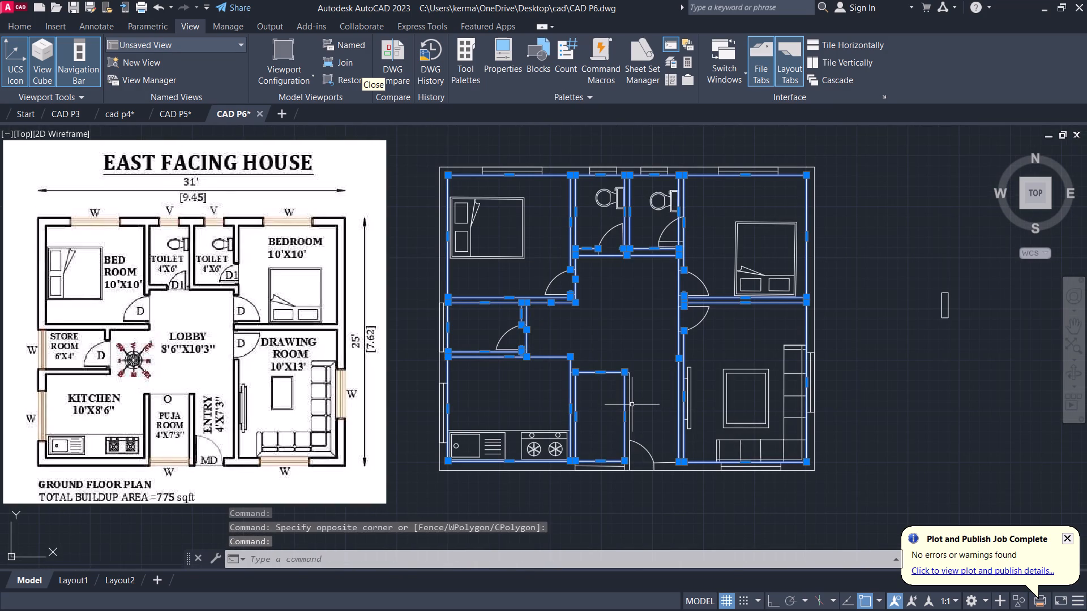
left_click(631, 404)
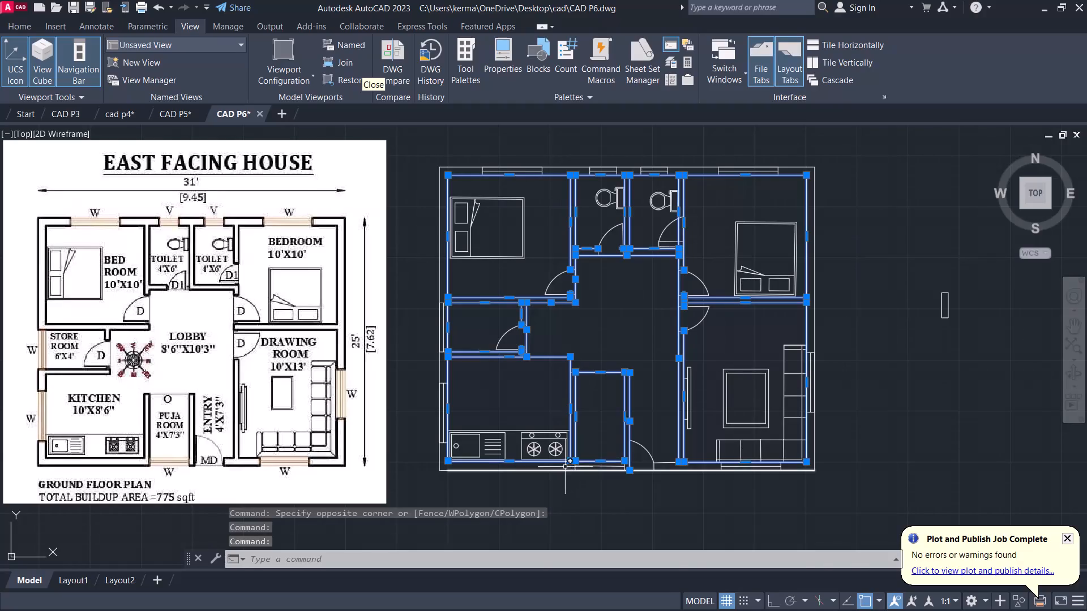
left_click(548, 470)
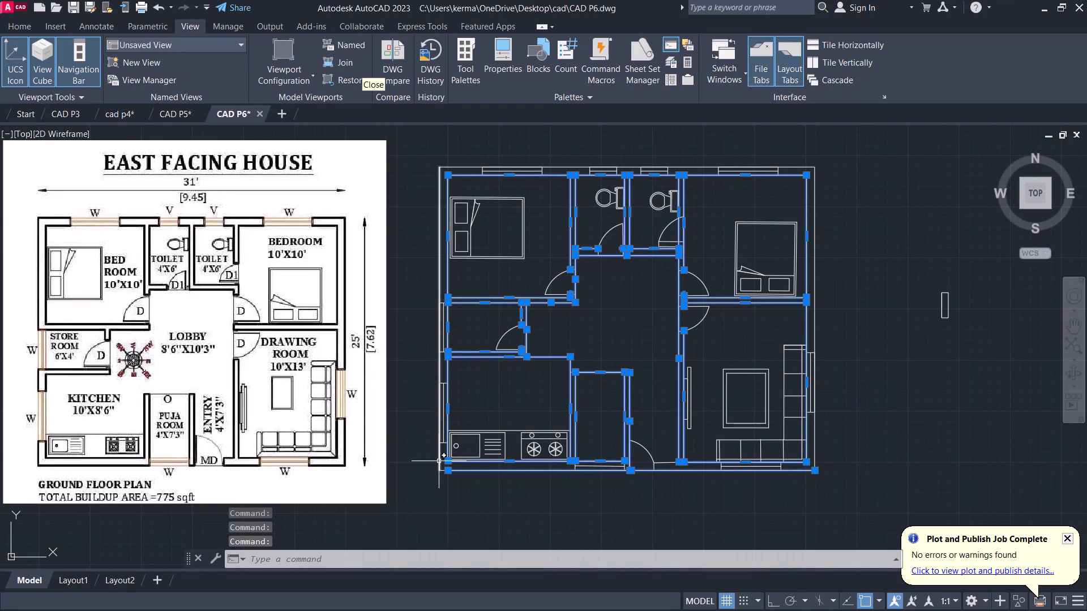
left_click(438, 461)
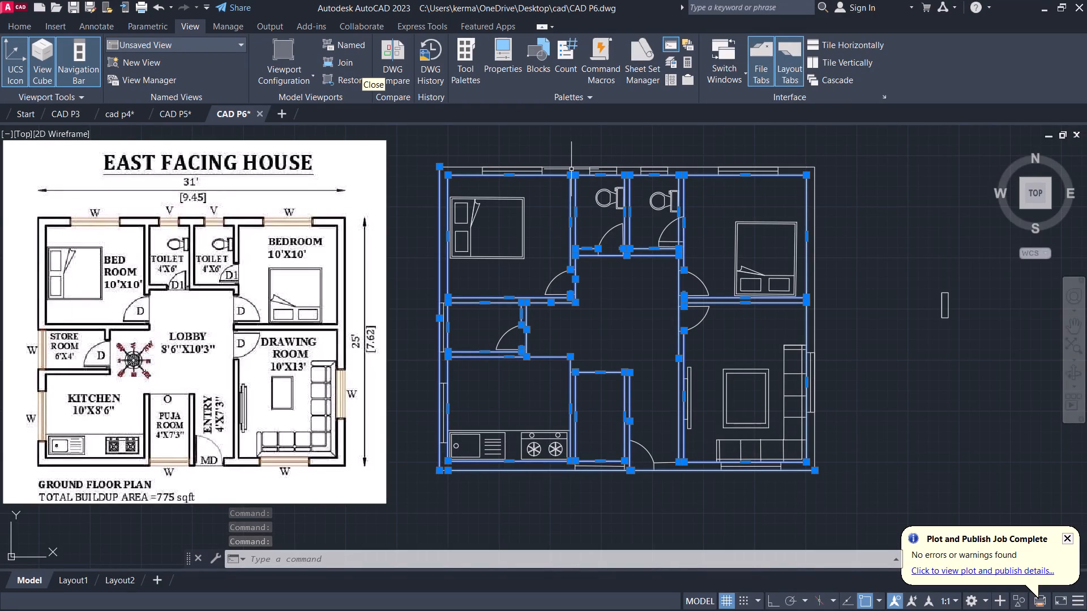
left_click(572, 168)
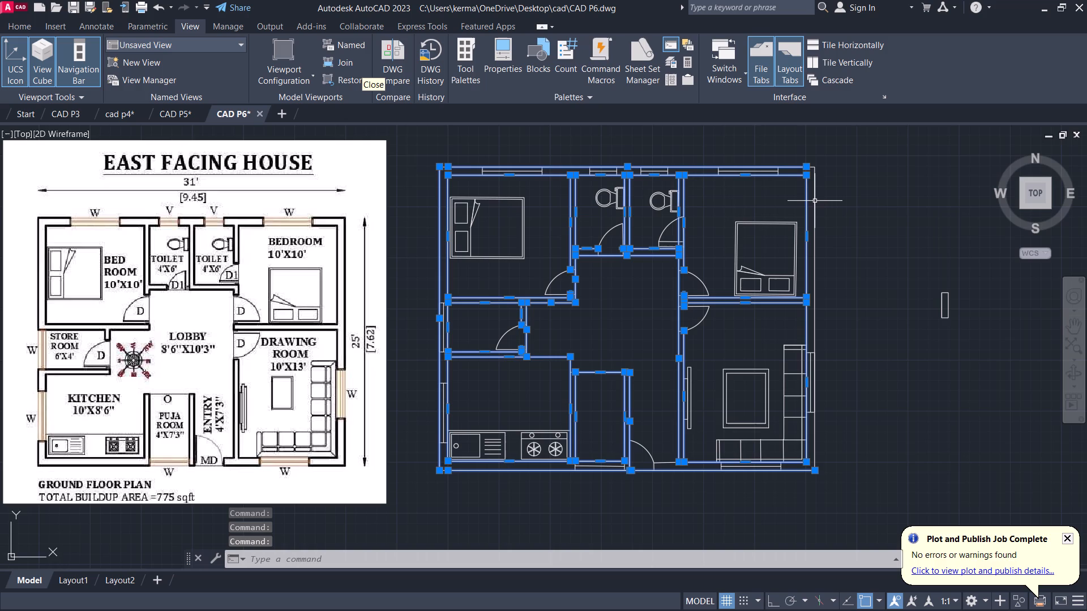
left_click(814, 201)
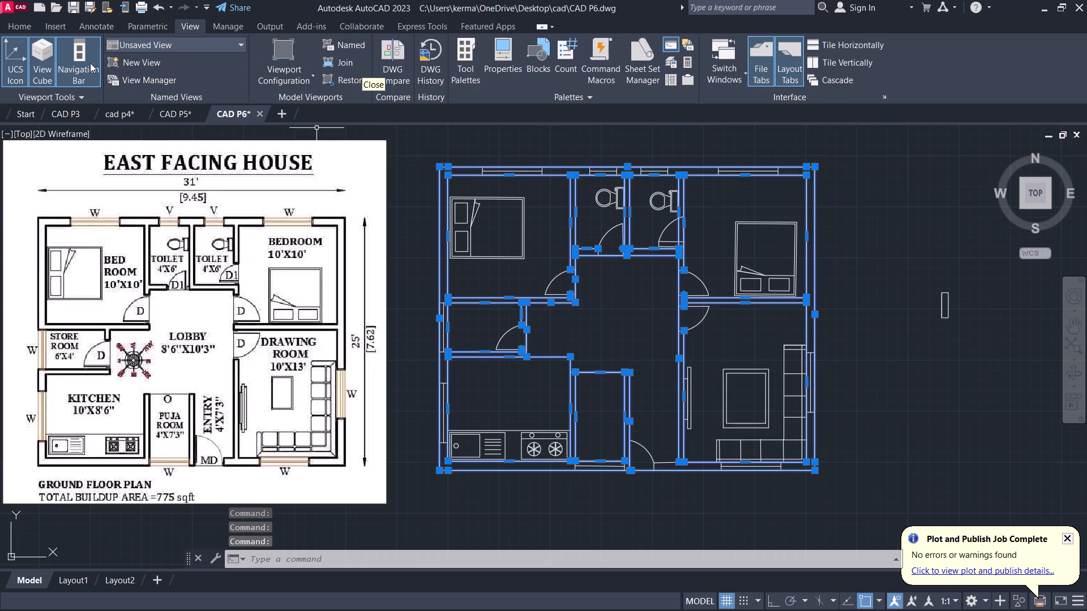
Set the lineweight of the selected wall lines to 0.30 mm and clear the selection.
left_click(21, 23)
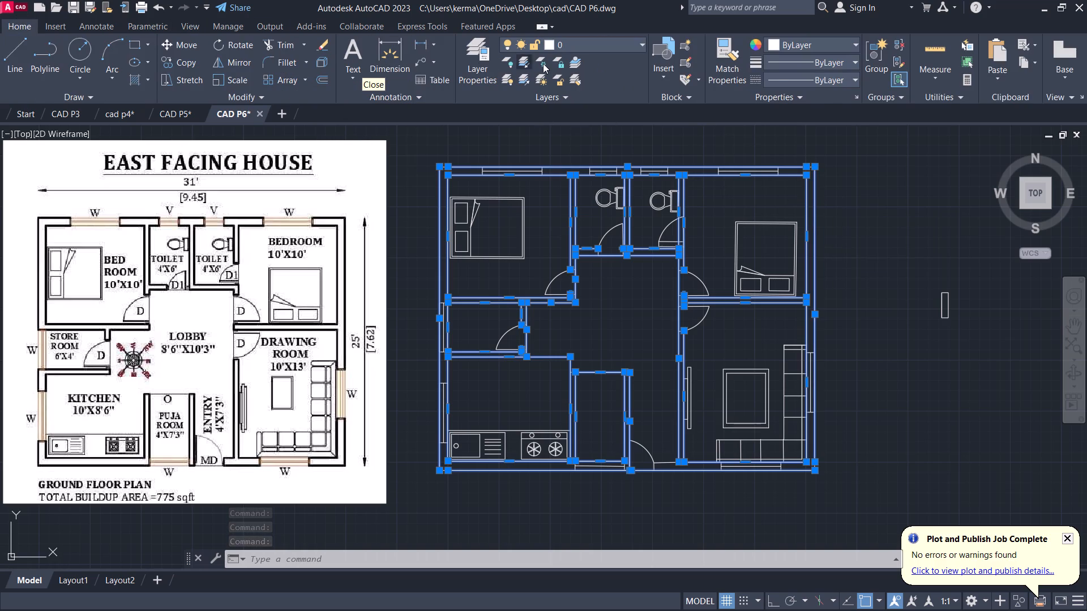
left_click(855, 63)
left_click(854, 62)
left_click(848, 66)
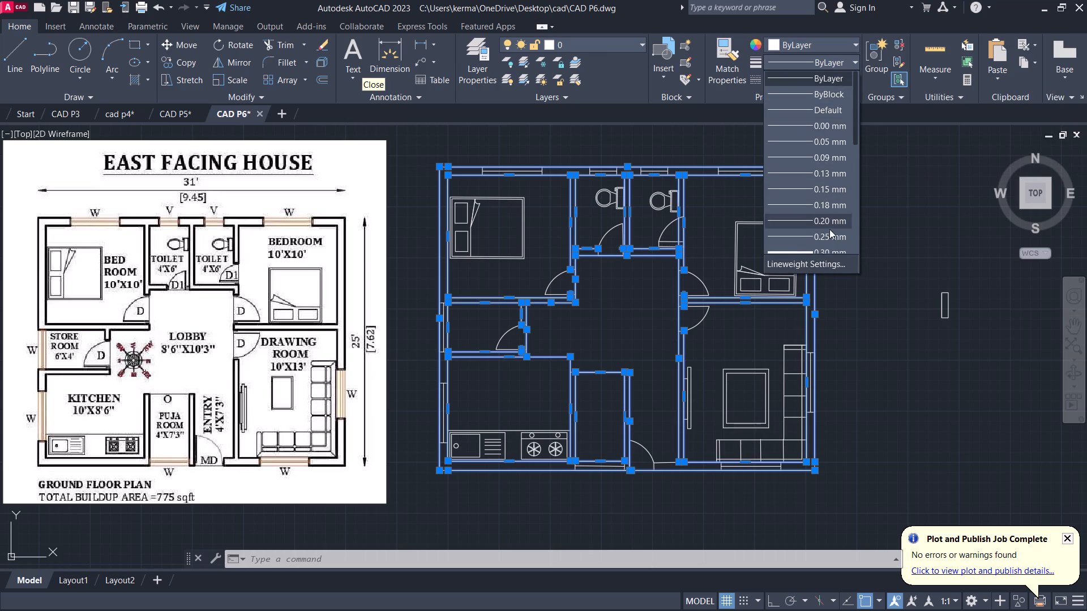
scroll(826, 233, "down", 1)
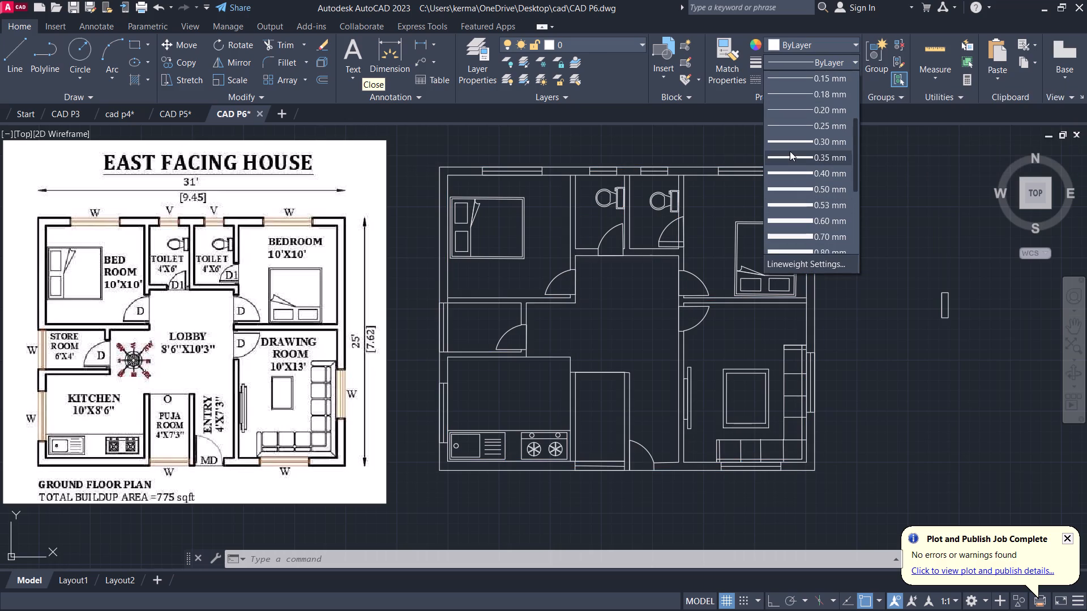
left_click(790, 144)
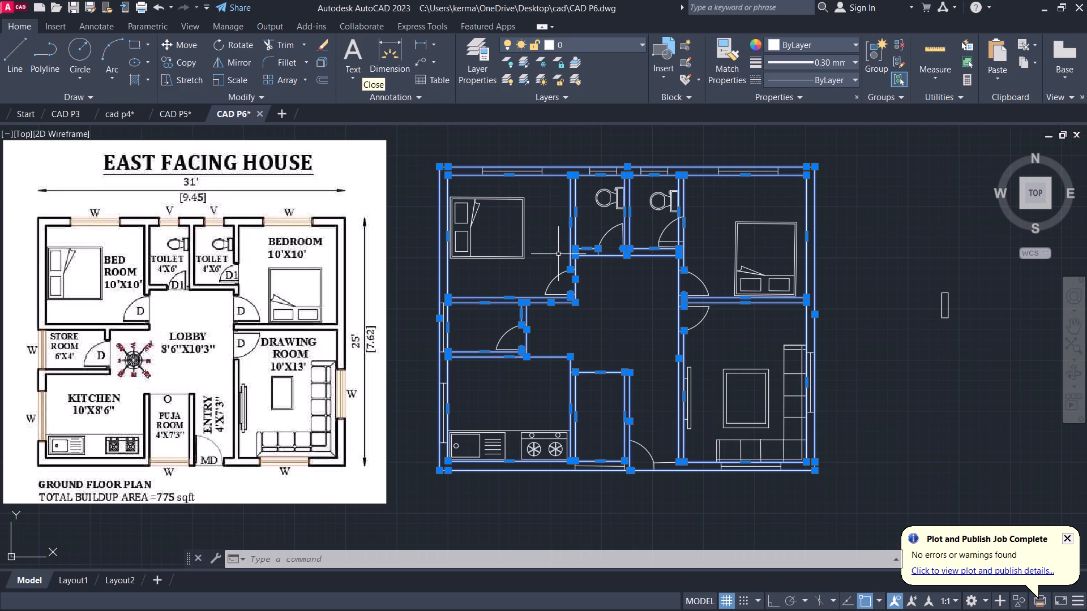
key("Escape")
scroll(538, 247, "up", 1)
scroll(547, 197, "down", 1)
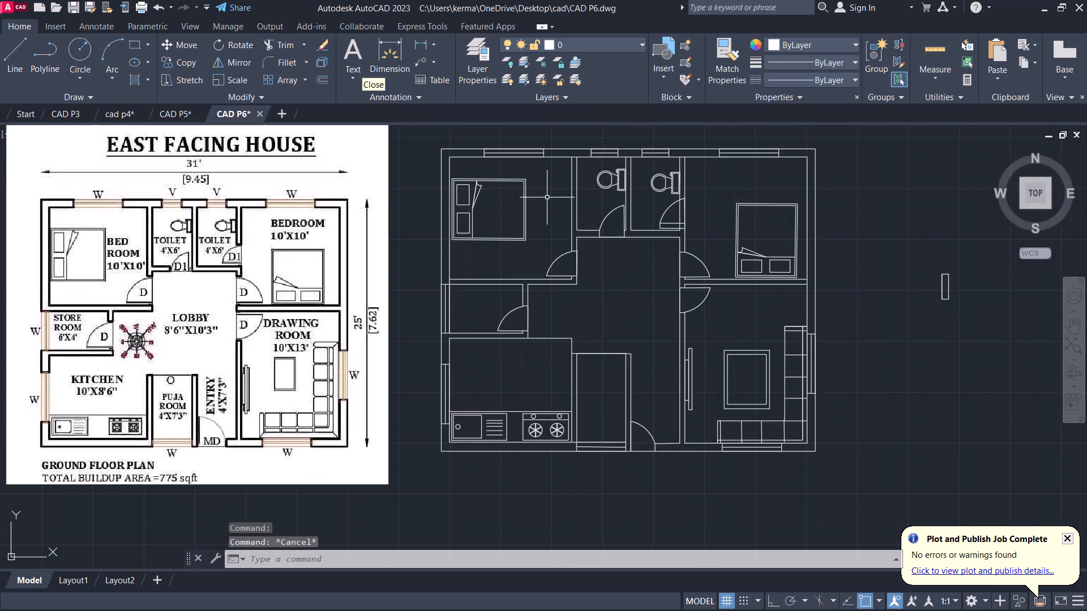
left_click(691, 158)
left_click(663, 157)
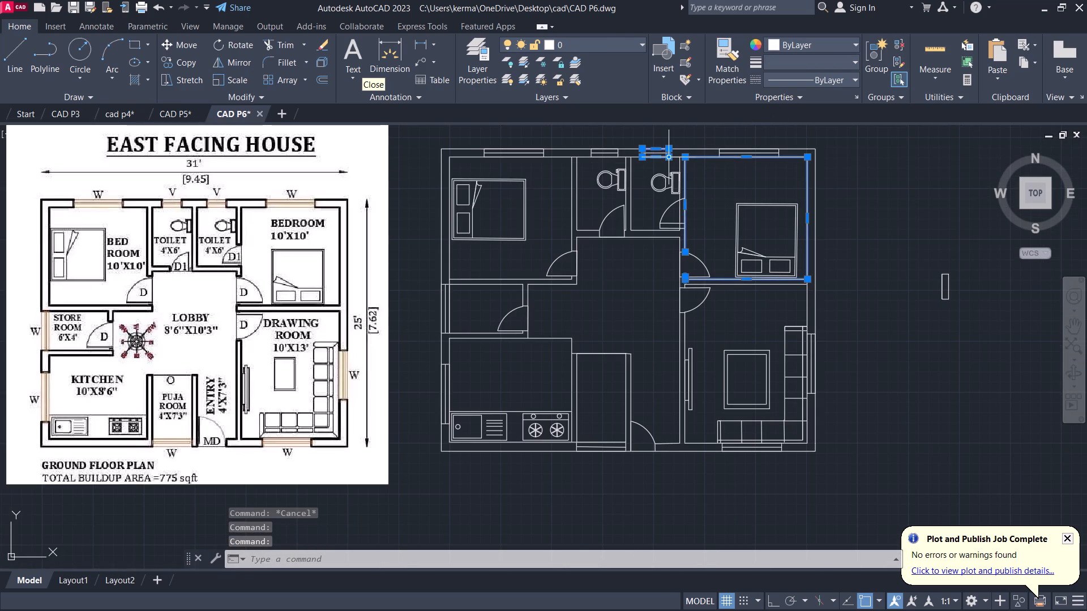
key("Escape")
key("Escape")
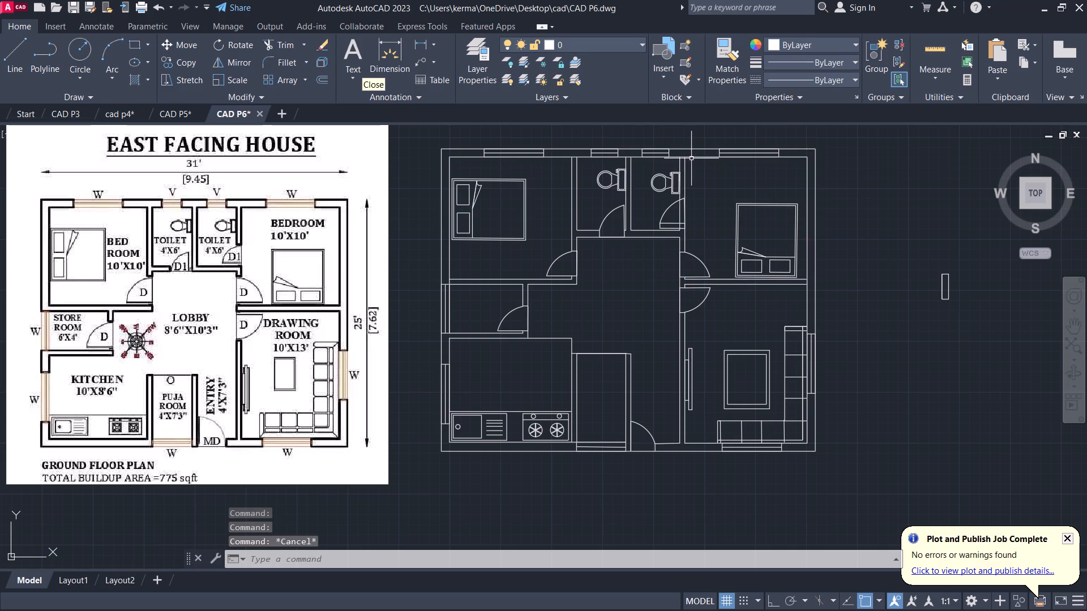
Select the four outer wall lines and the northeast bedroom, kitchen, store room and northwest bedroom outlines.
left_click(691, 158)
left_click(691, 148)
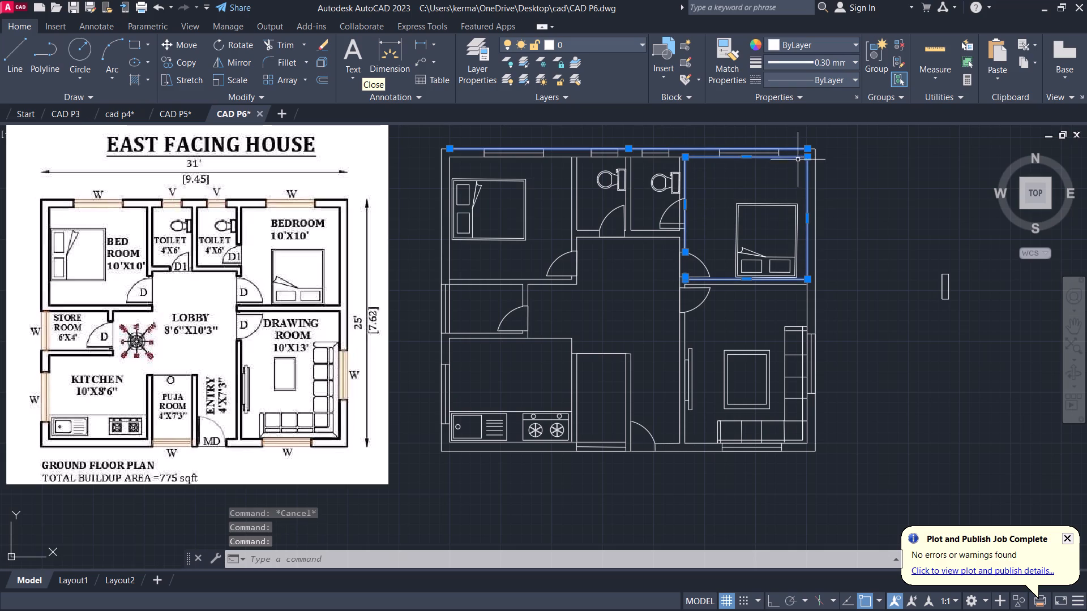
left_click(815, 161)
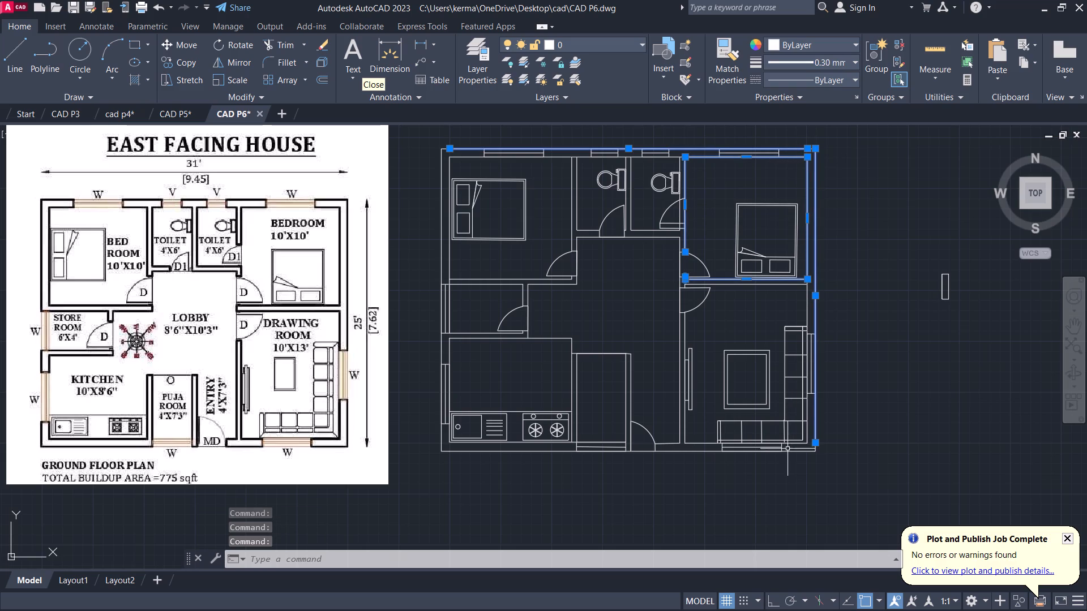
left_click(790, 450)
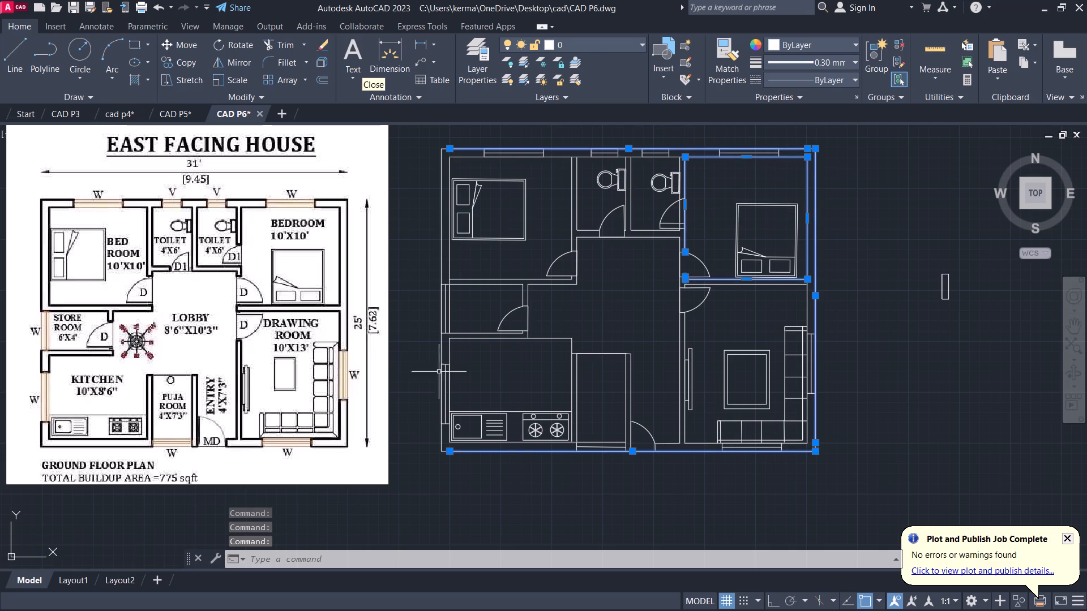
left_click(442, 352)
left_click(467, 337)
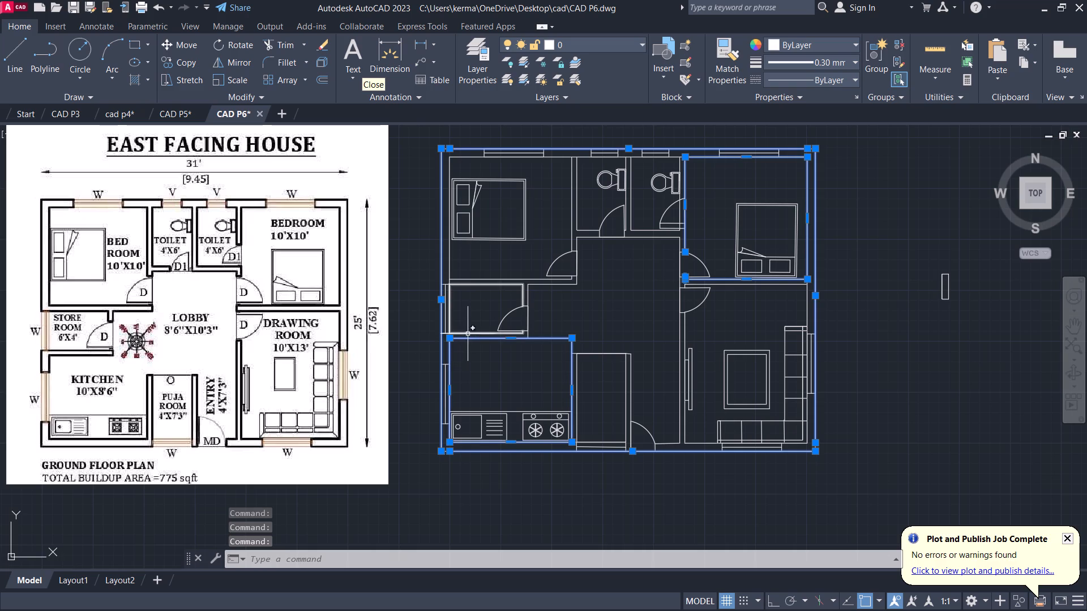
left_click(468, 332)
left_click(491, 277)
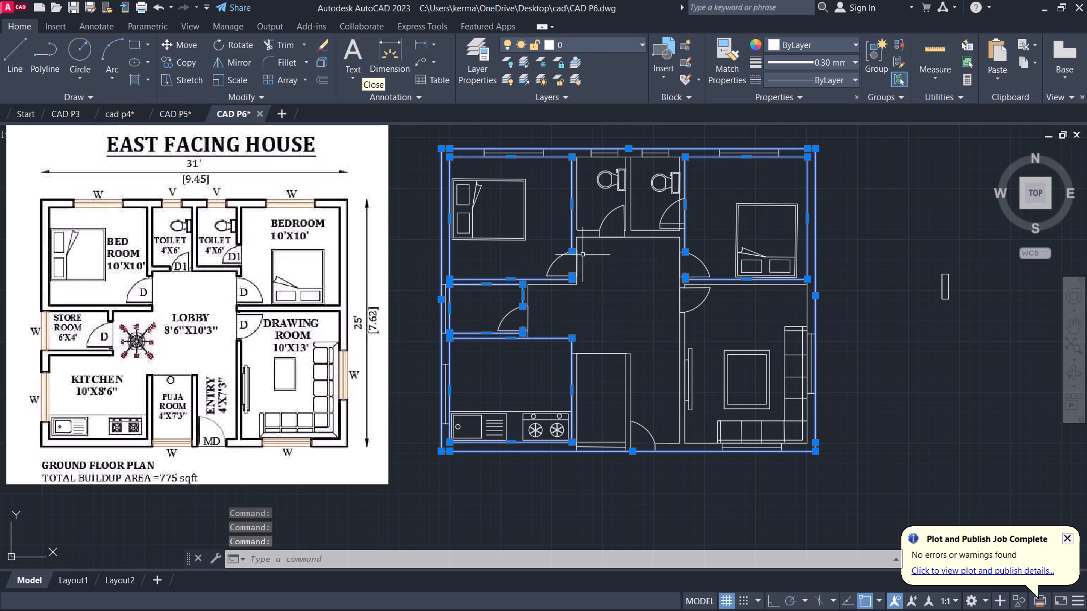
Add both toilets, the drawing room, the puja room and its entry-side wall line, and the lobby's northern and eastern wall lines to the selection.
left_click(636, 229)
left_click(585, 230)
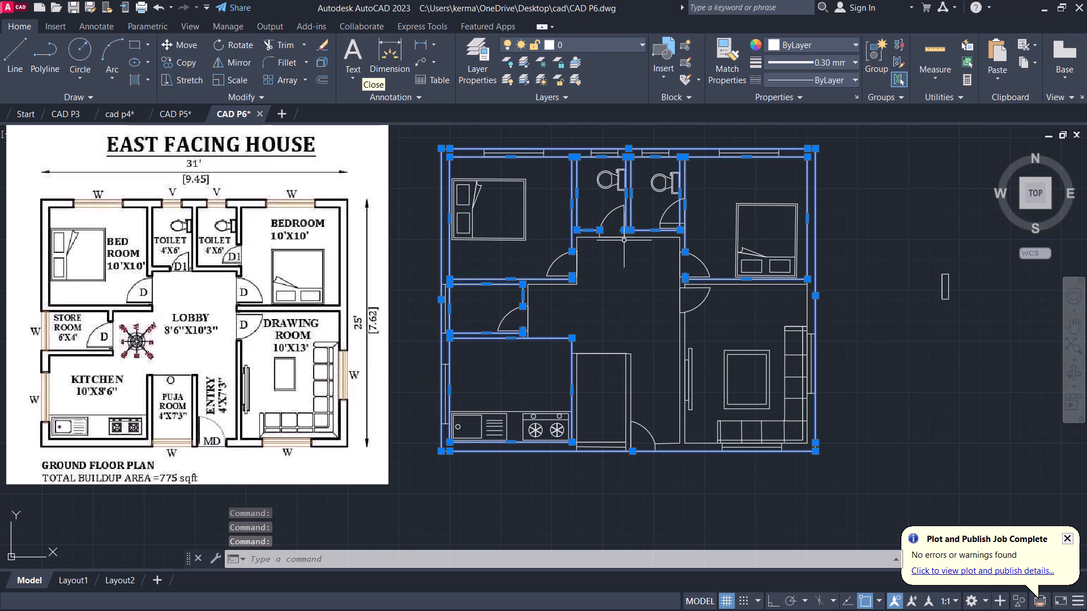
left_click(635, 238)
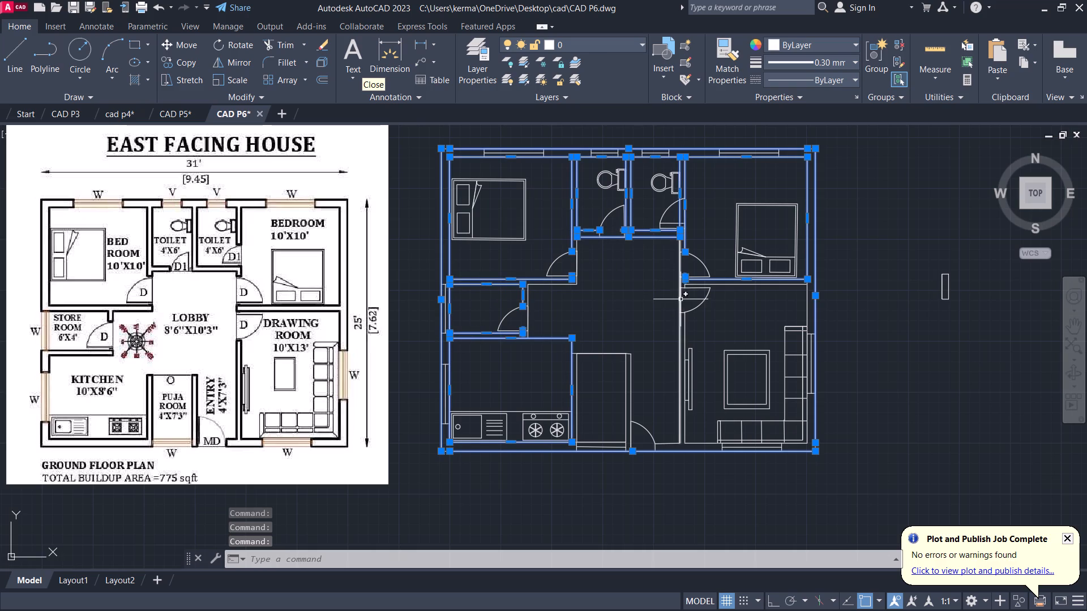
left_click(680, 299)
left_click(686, 326)
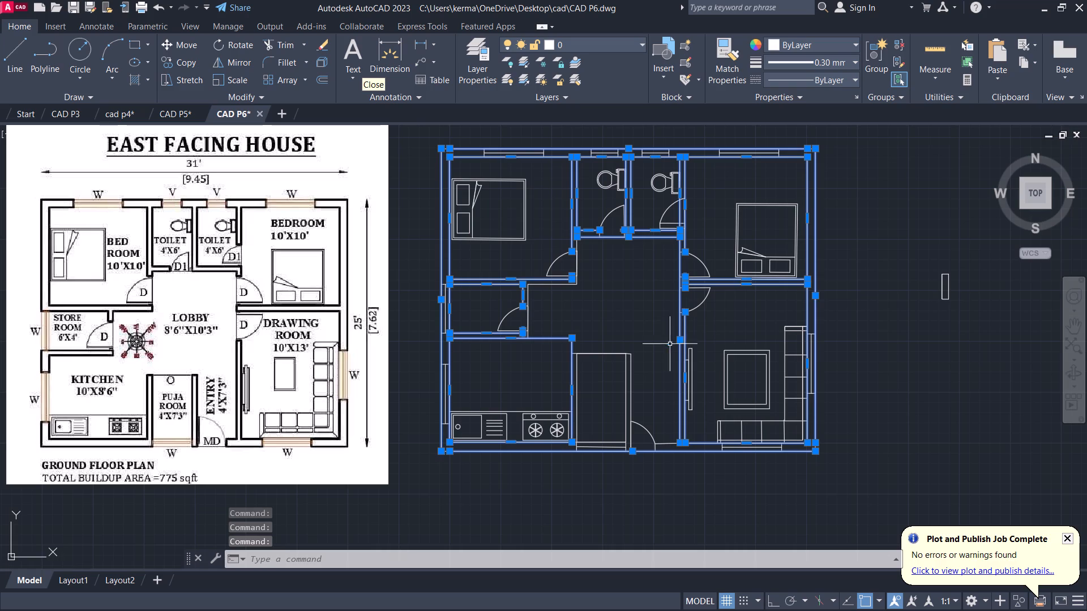
left_click(627, 384)
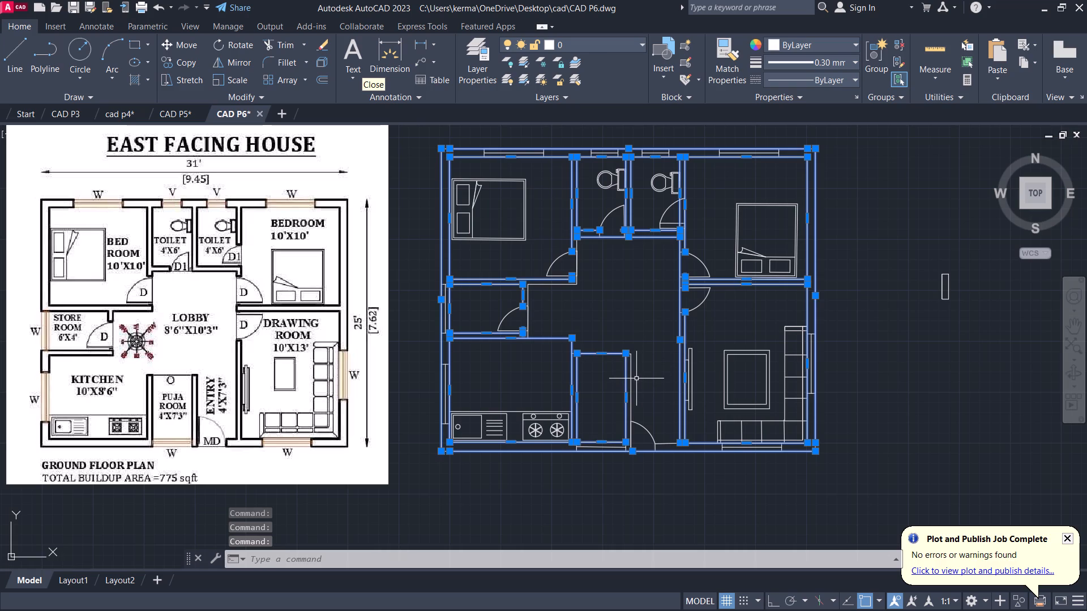
left_click(633, 378)
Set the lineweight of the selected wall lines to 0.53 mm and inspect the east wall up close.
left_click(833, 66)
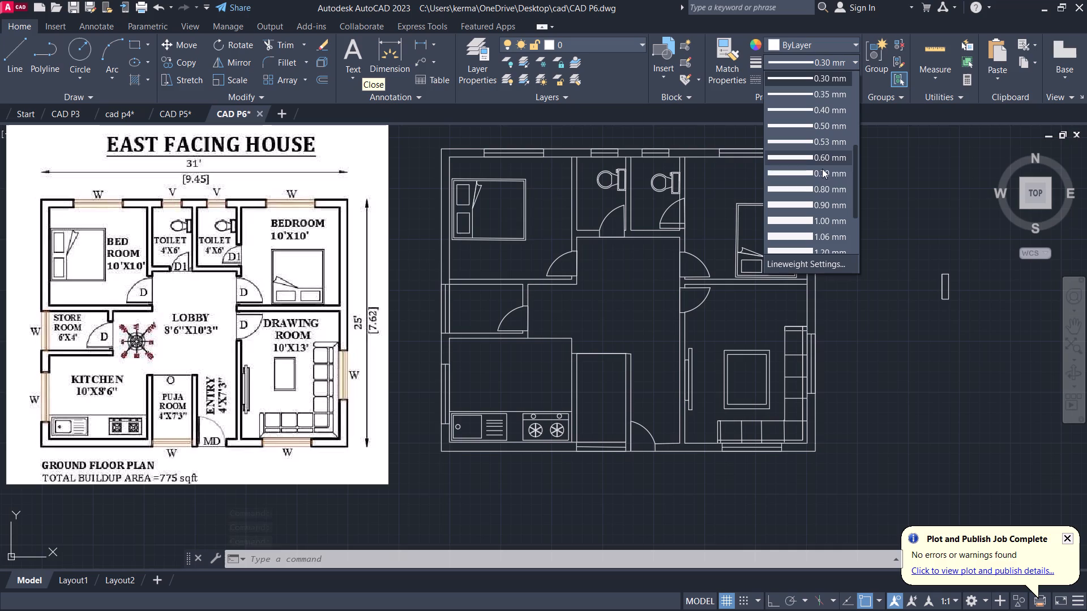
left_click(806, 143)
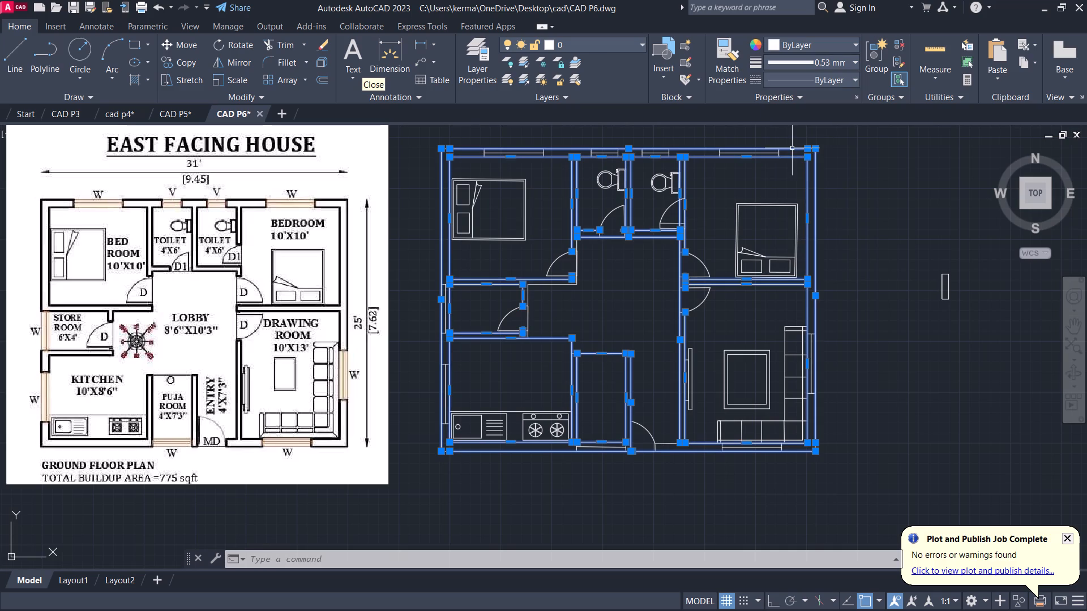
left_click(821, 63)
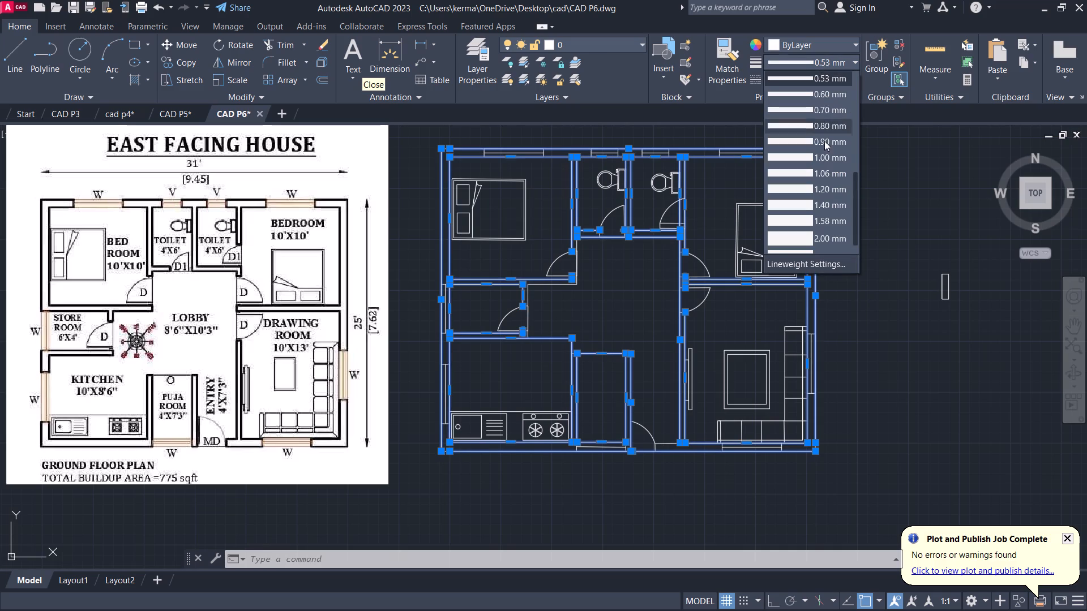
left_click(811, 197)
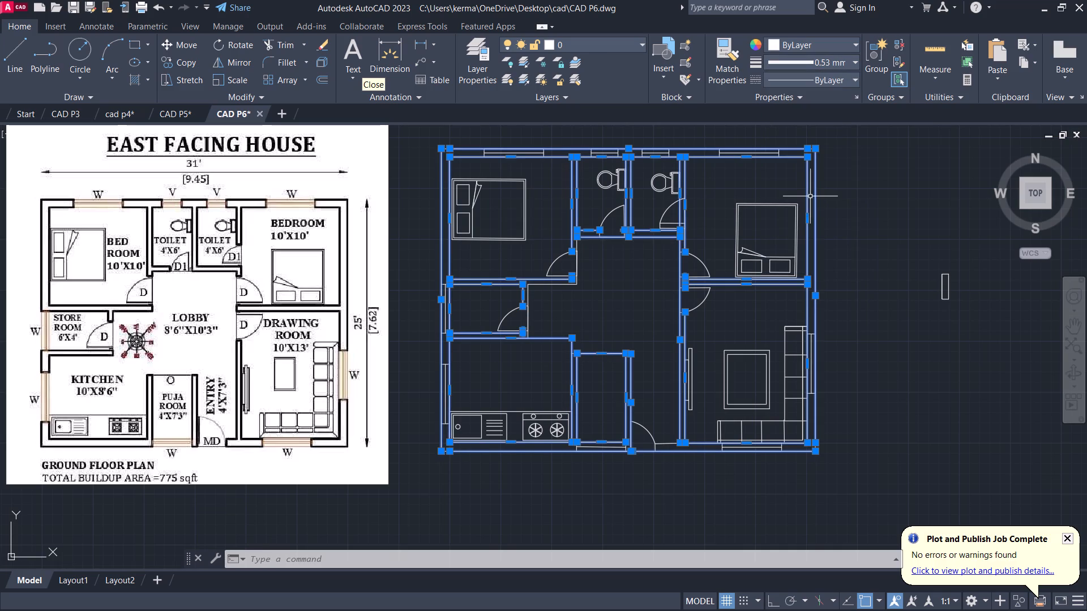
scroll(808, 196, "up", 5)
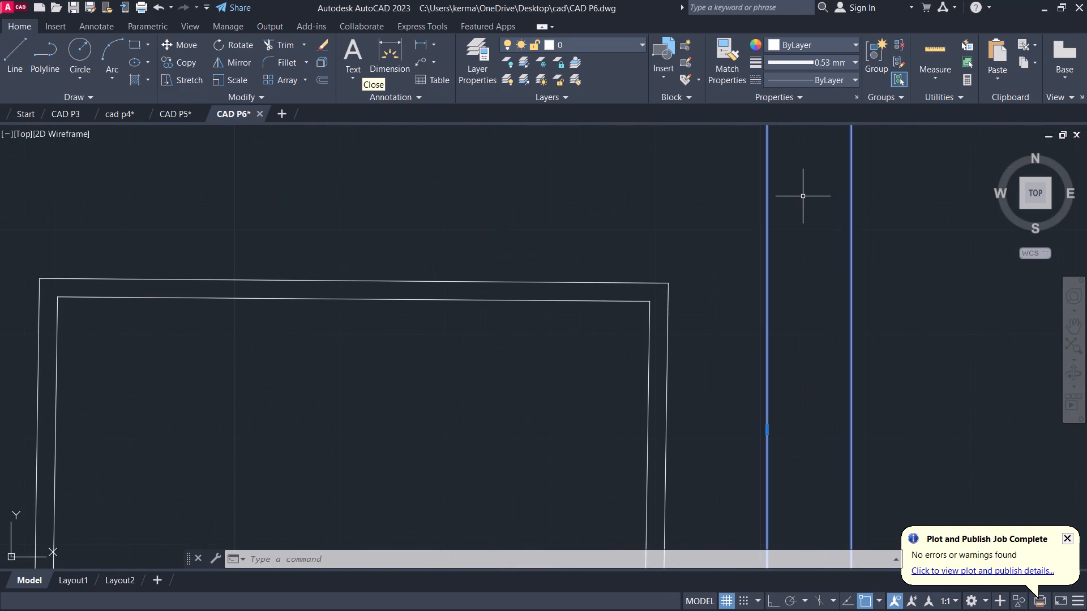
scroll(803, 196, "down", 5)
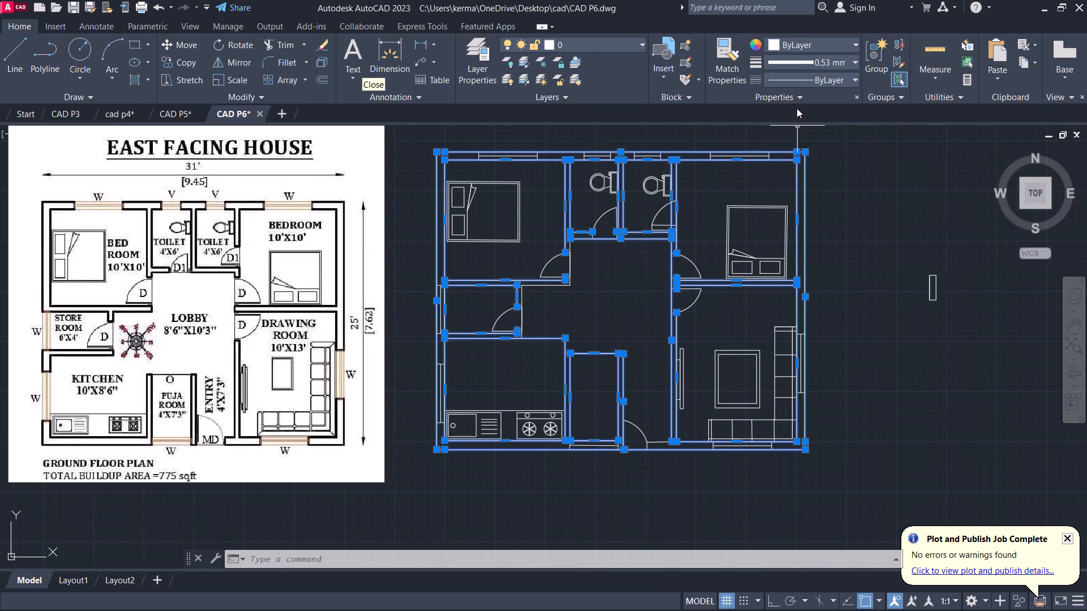
Set the lineweight of the selected wall lines to 2.00 mm.
left_click(805, 64)
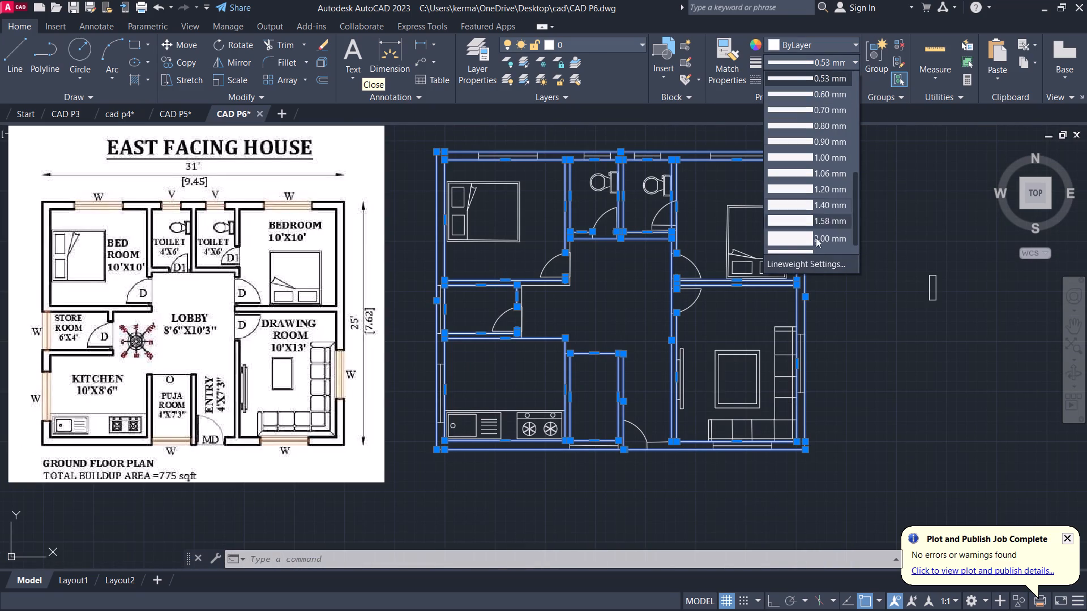
left_click(816, 238)
left_click(806, 208)
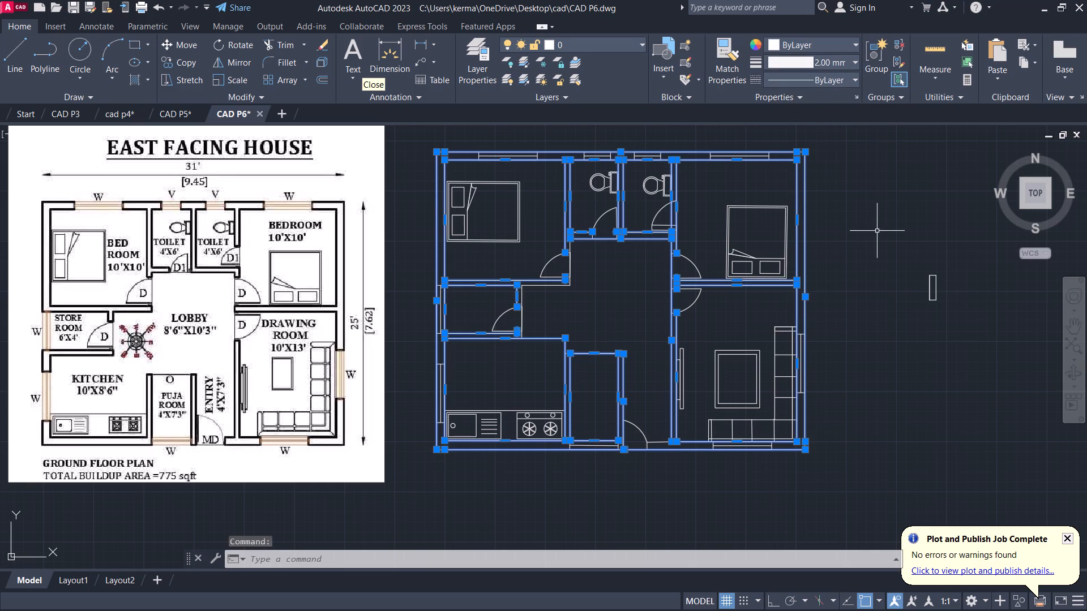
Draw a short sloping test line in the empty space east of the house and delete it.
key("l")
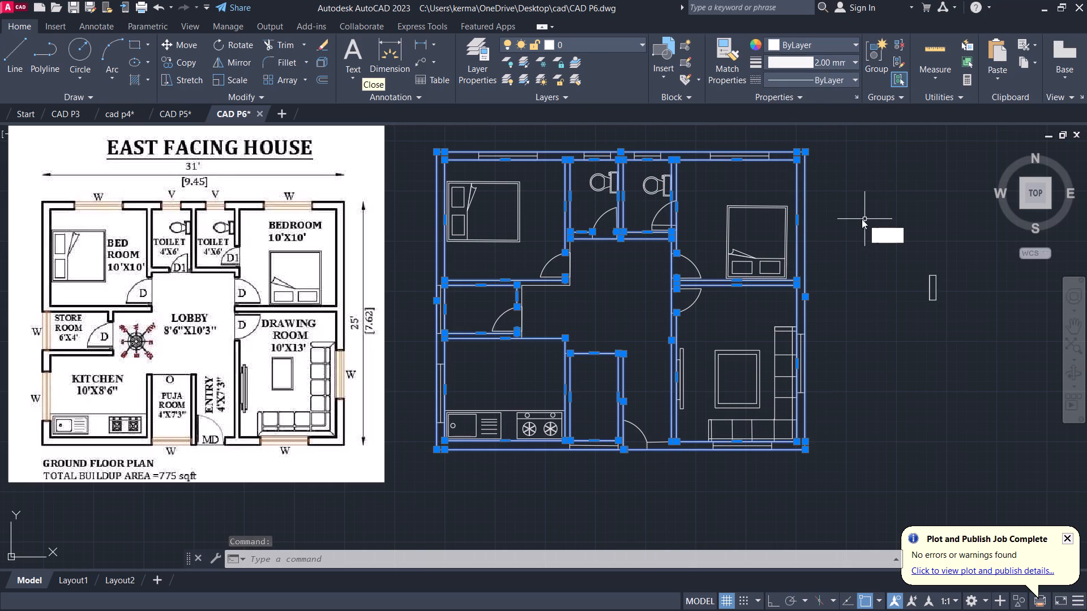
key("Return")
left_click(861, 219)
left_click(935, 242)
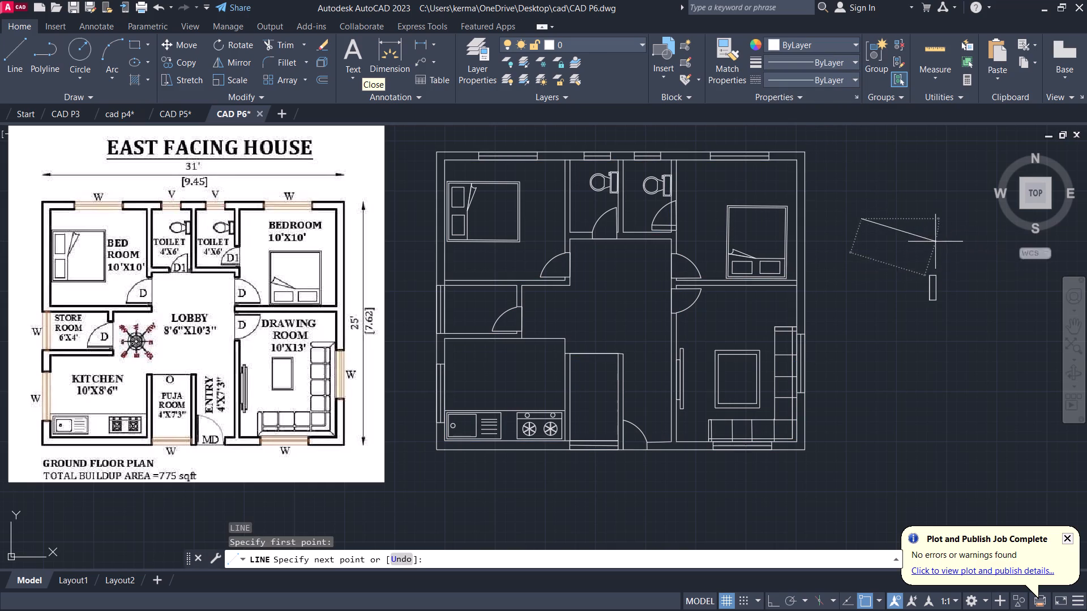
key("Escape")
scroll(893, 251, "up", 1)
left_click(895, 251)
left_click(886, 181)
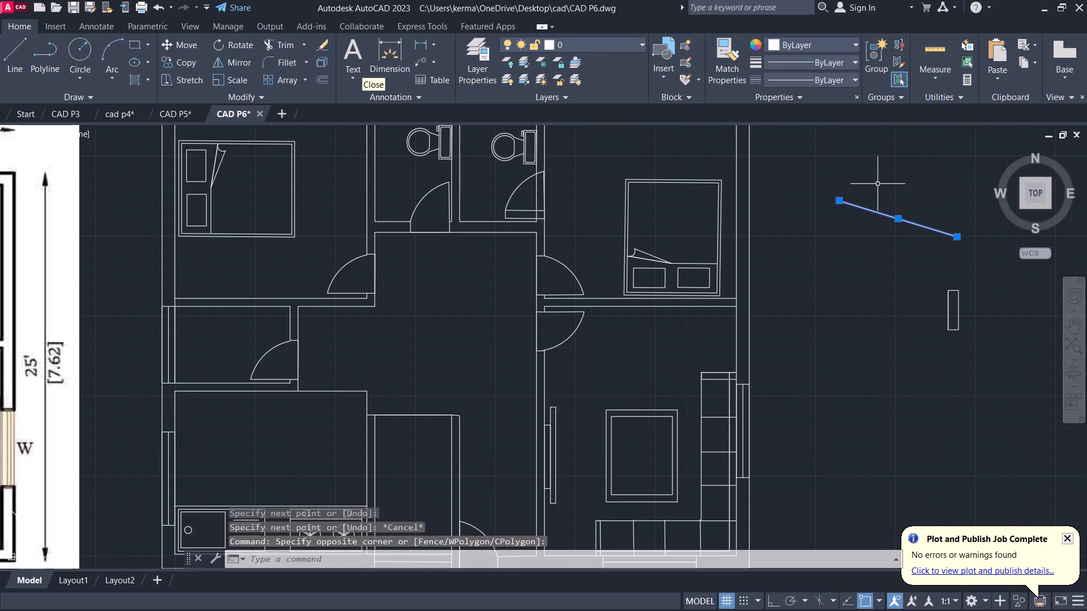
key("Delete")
Delete the small leftover rectangle in the empty space east of the house.
scroll(810, 207, "down", 3)
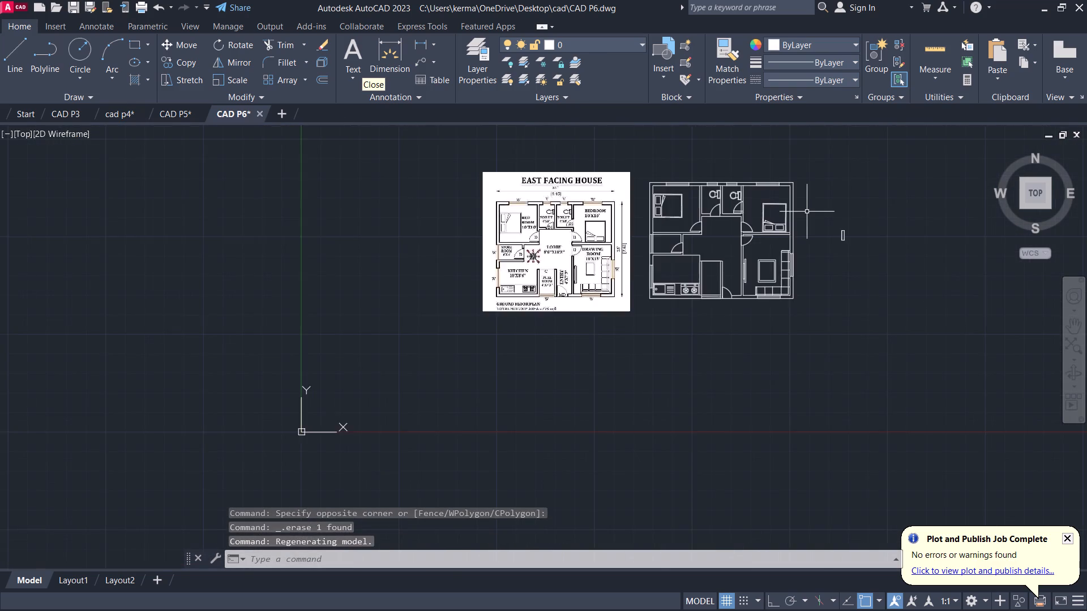
scroll(807, 212, "up", 2)
scroll(804, 217, "down", 3)
scroll(804, 217, "up", 2)
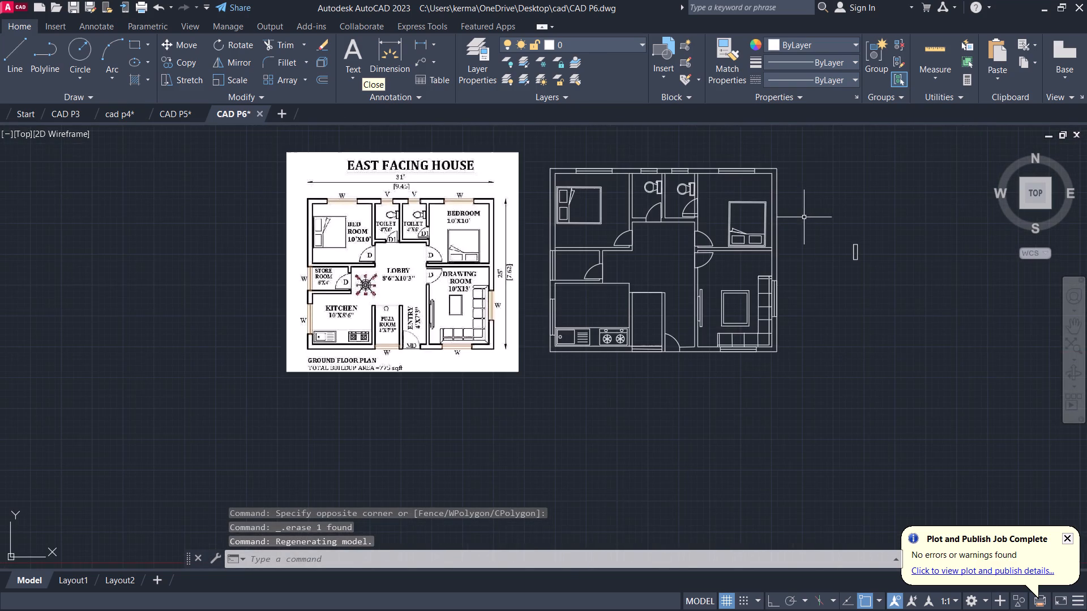
scroll(804, 217, "up", 1)
left_click_drag(901, 315, 898, 304)
left_click(807, 183)
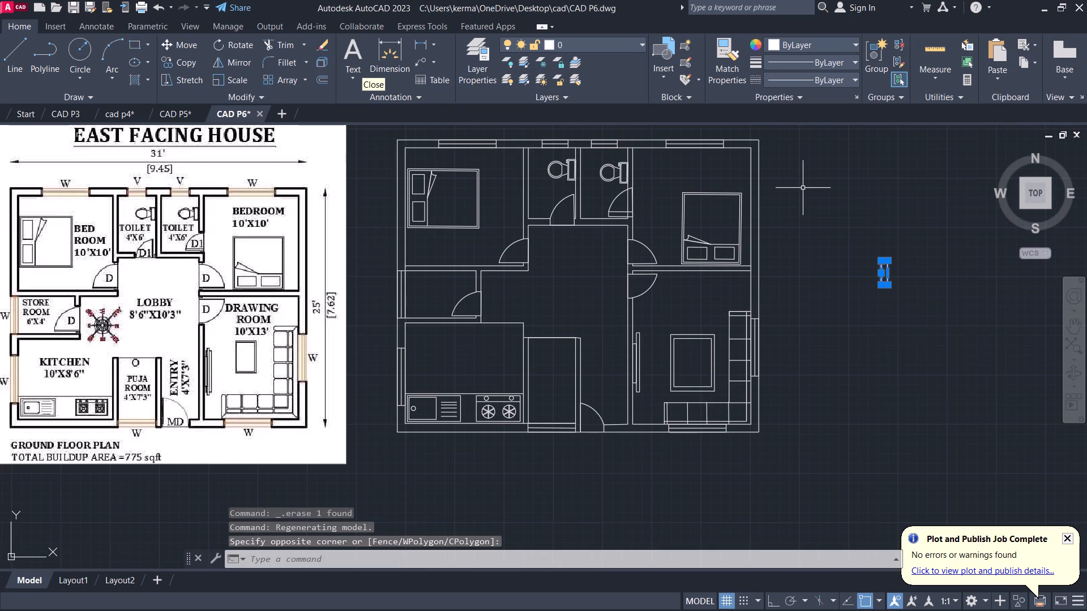
key("Delete")
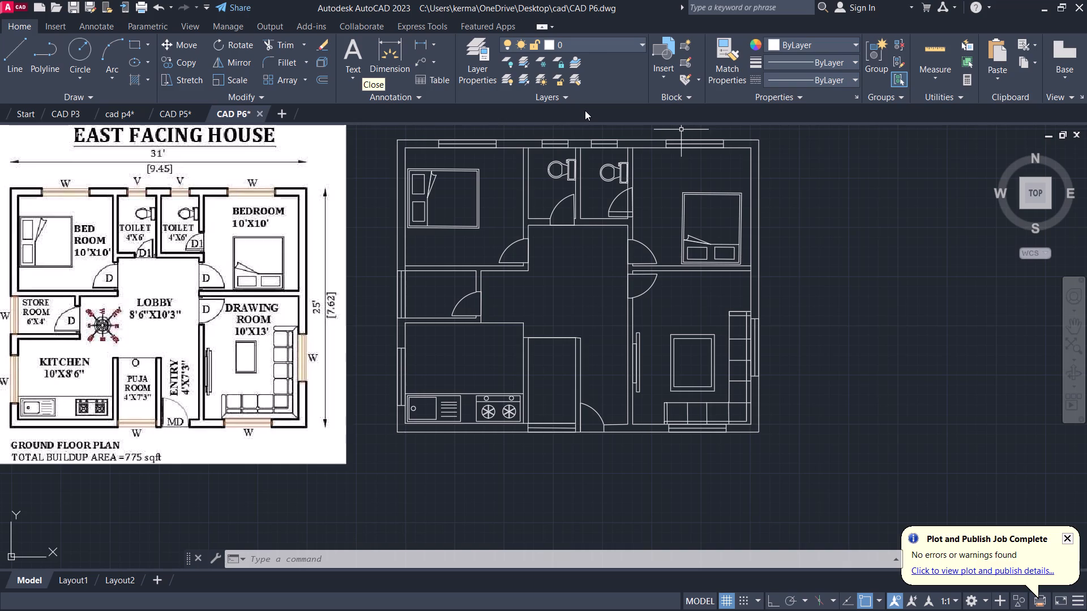
Add multiline text beside the northwest bedroom's bed reading "BED ROOM 10'X10'" with a text height of 1'.
key("t")
key("Return")
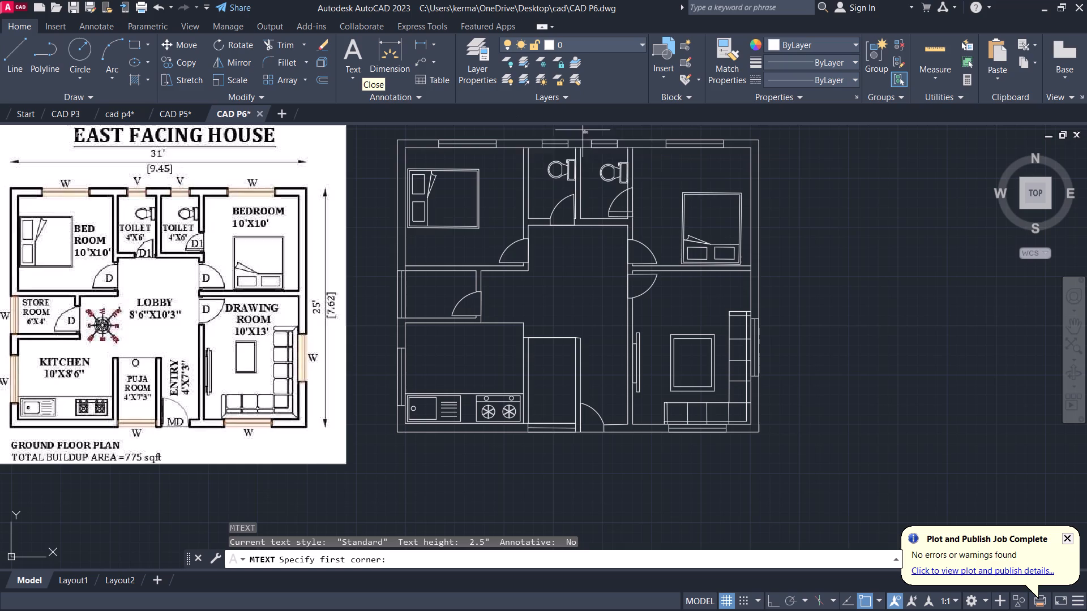
left_click_drag(487, 182, 492, 187)
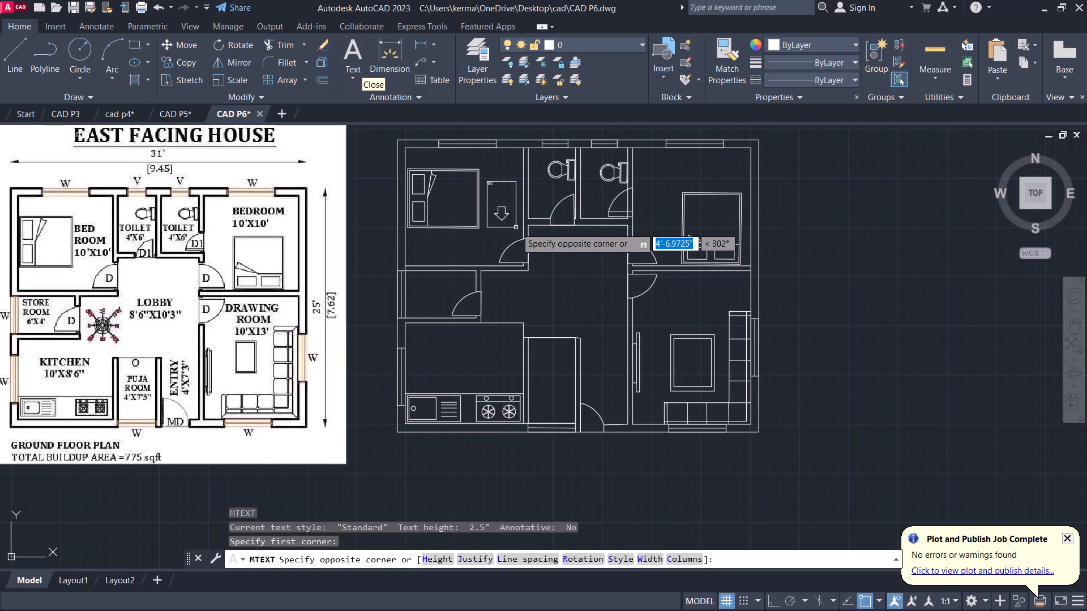
left_click(517, 228)
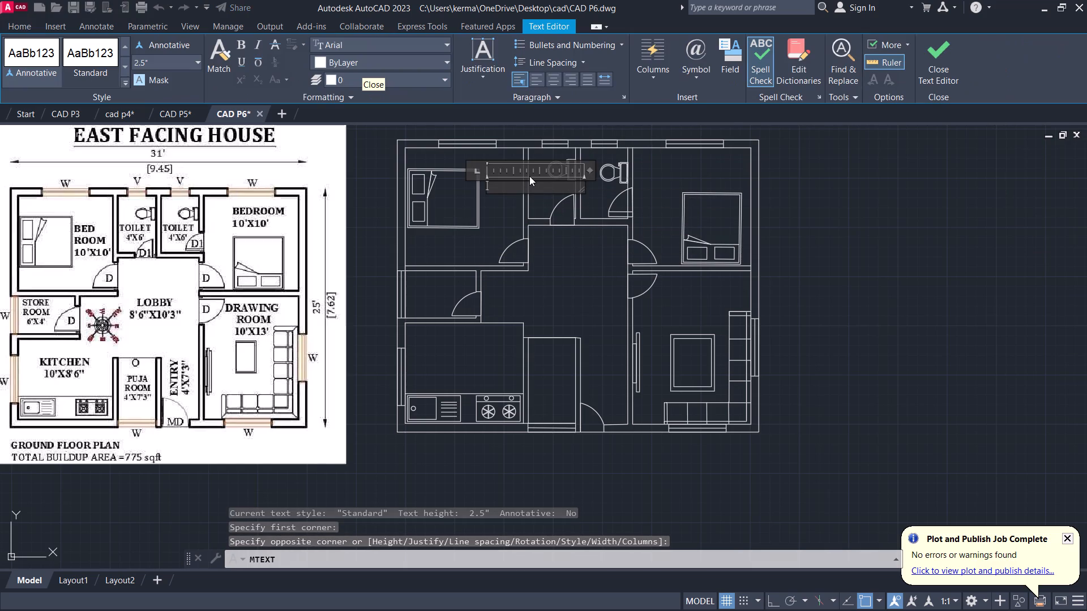
left_click(153, 60)
key("BackSpace")
type("1'")
key("Return")
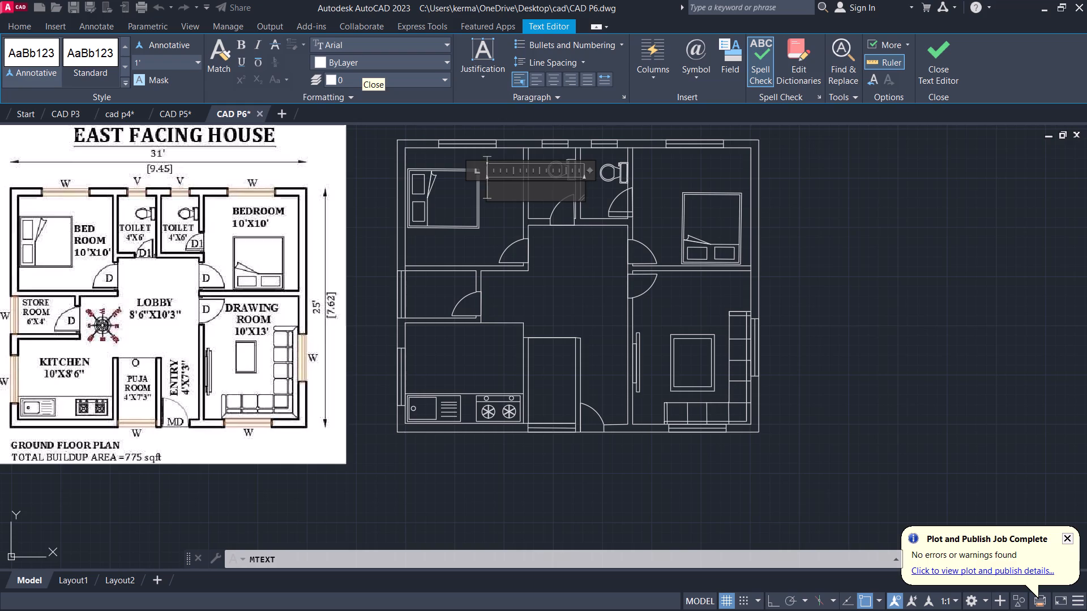
type("BED")
key("space")
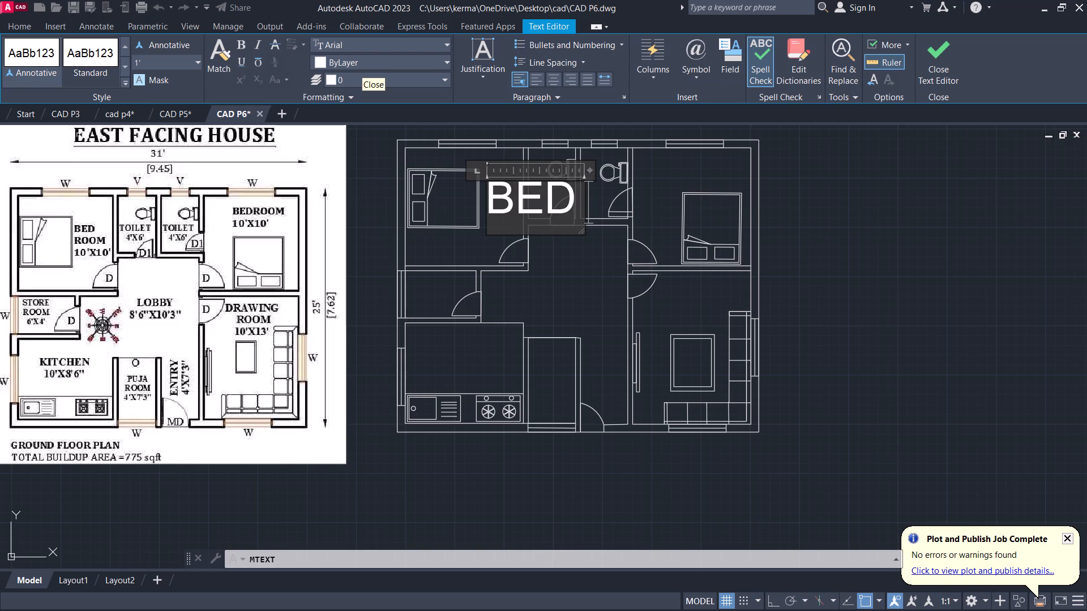
type("RO")
type("OM")
key("space")
type("10'")
type("X10'")
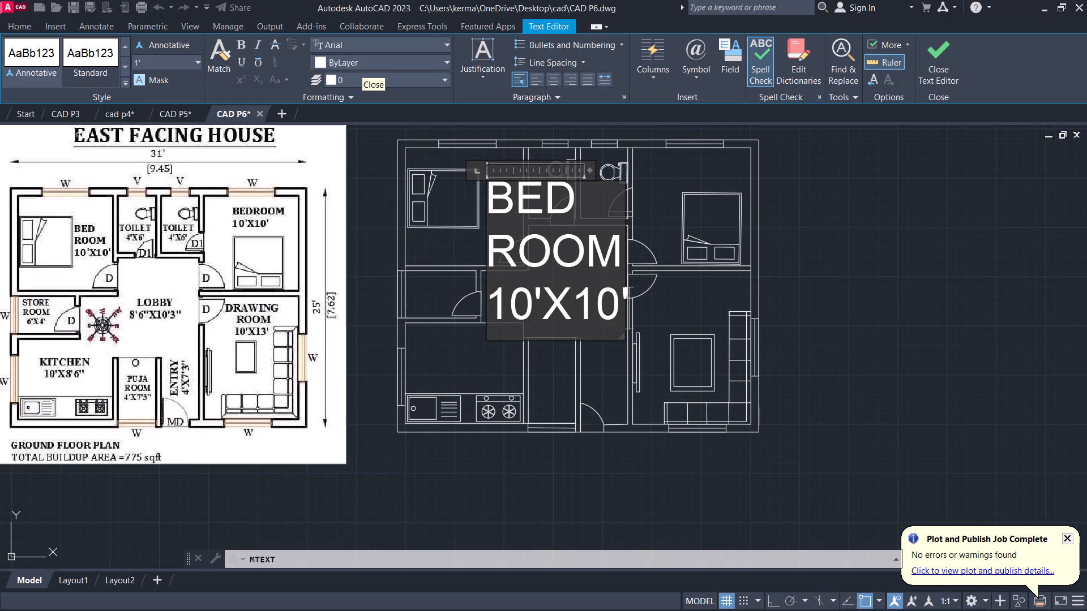
Set the text height of the northwest bedroom label to 8".
left_click_drag(622, 302, 489, 260)
left_click_drag(489, 260, 472, 212)
left_click(185, 57)
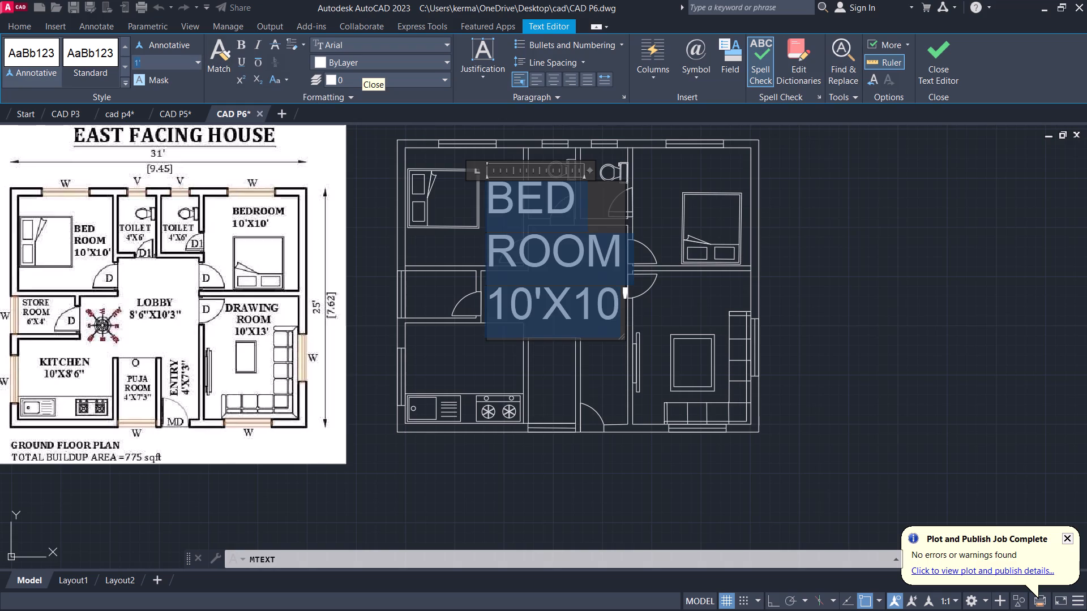
type("8\"")
key("Return")
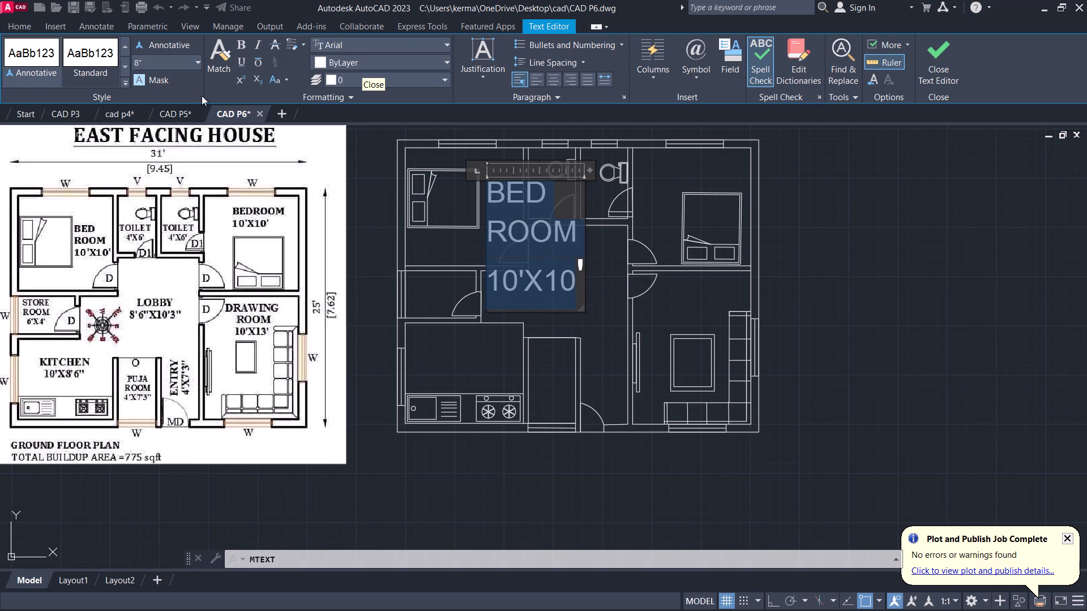
Replace the closing foot mark in the northwest bedroom label with one at 8" text height, so it reads "10'X10'", and finish editing.
left_click(579, 266)
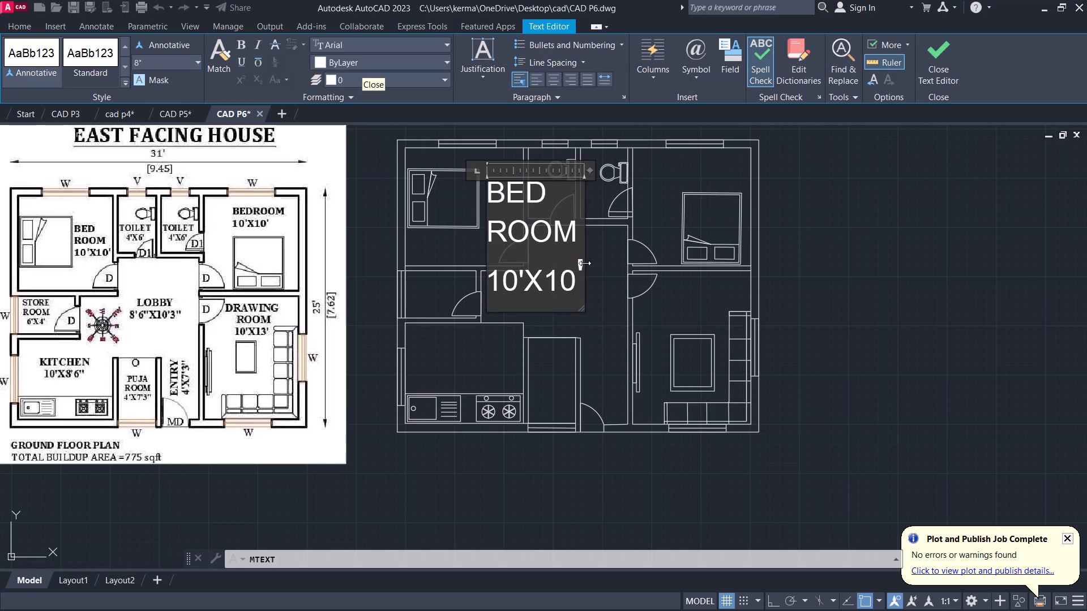
left_click(582, 263)
key("Right")
key("BackSpace")
key("apostrophe")
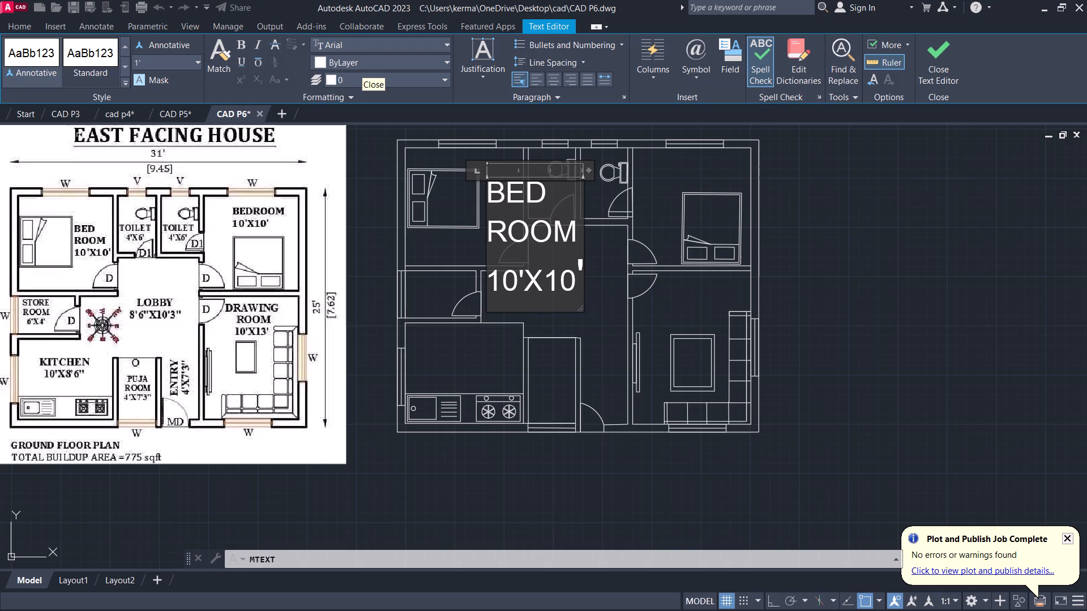
key("BackSpace")
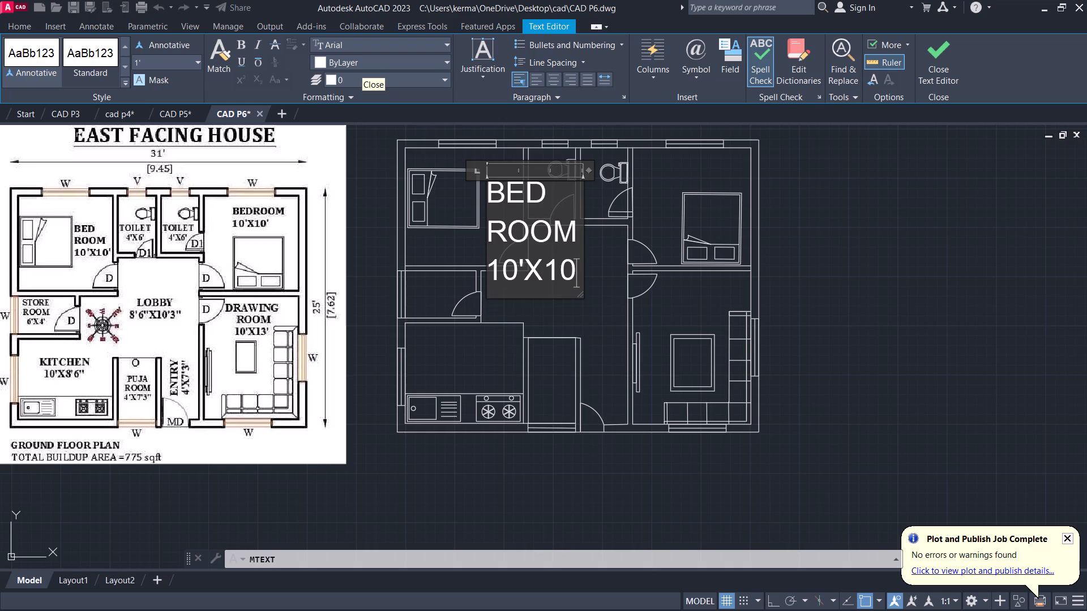
left_click(166, 61)
type("8\"")
key("apostrophe")
left_click(575, 264)
key("apostrophe")
left_click(938, 40)
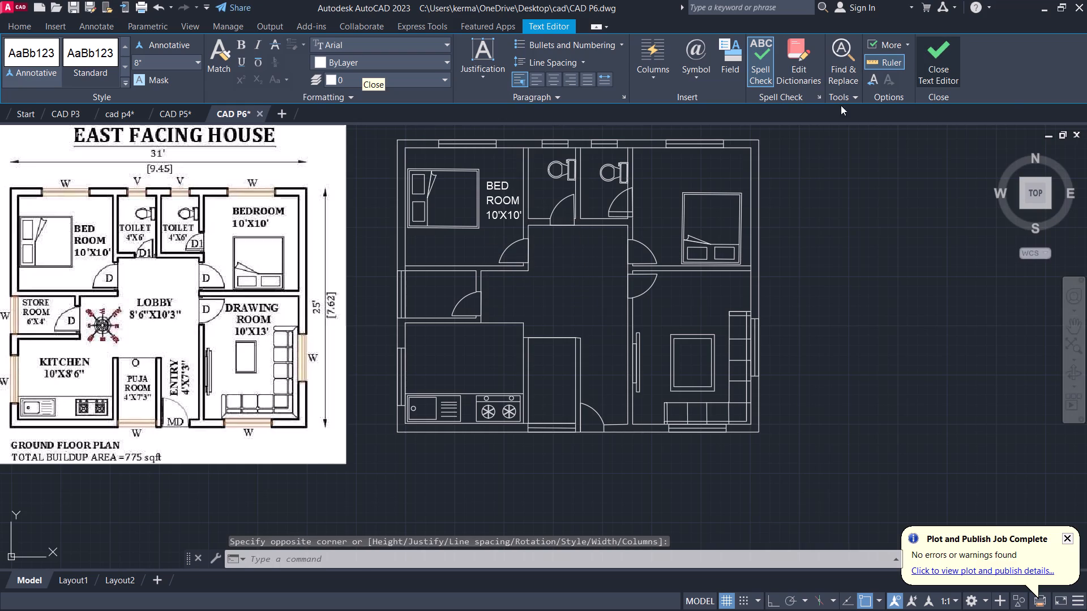
Copy the northwest bedroom label into the lobby, store room, kitchen, puja room, entry, drawing room, northeast bedroom and both toilets.
left_click(518, 226)
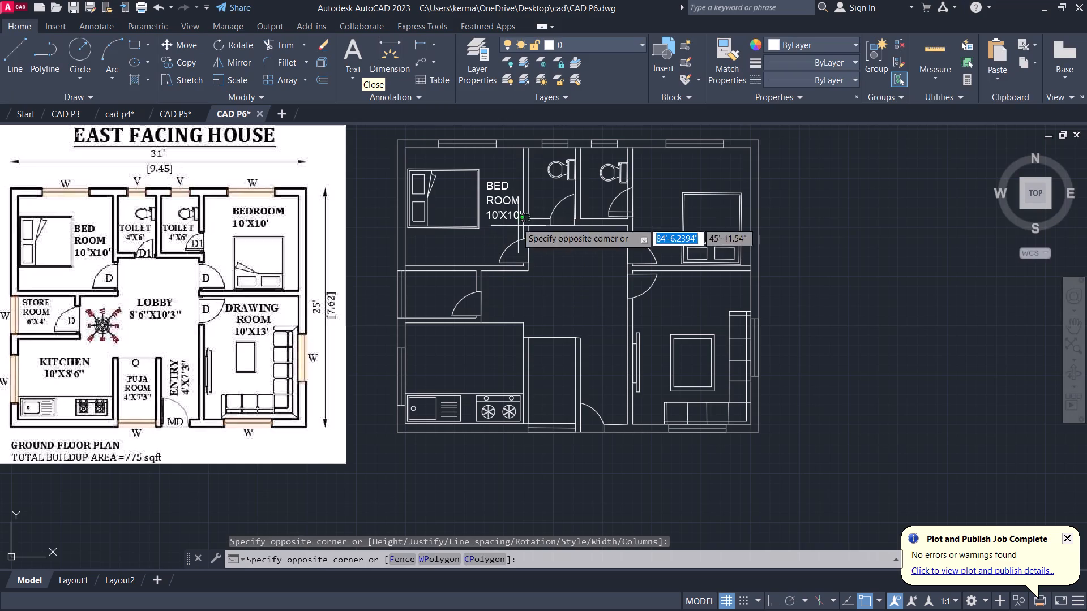
left_click(492, 188)
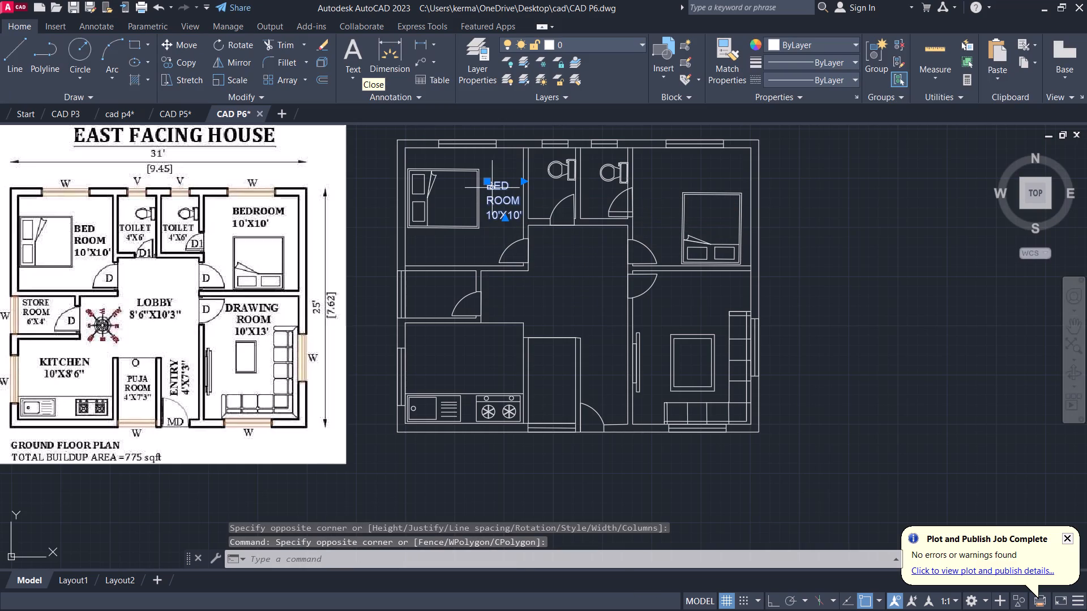
key("c")
key("o")
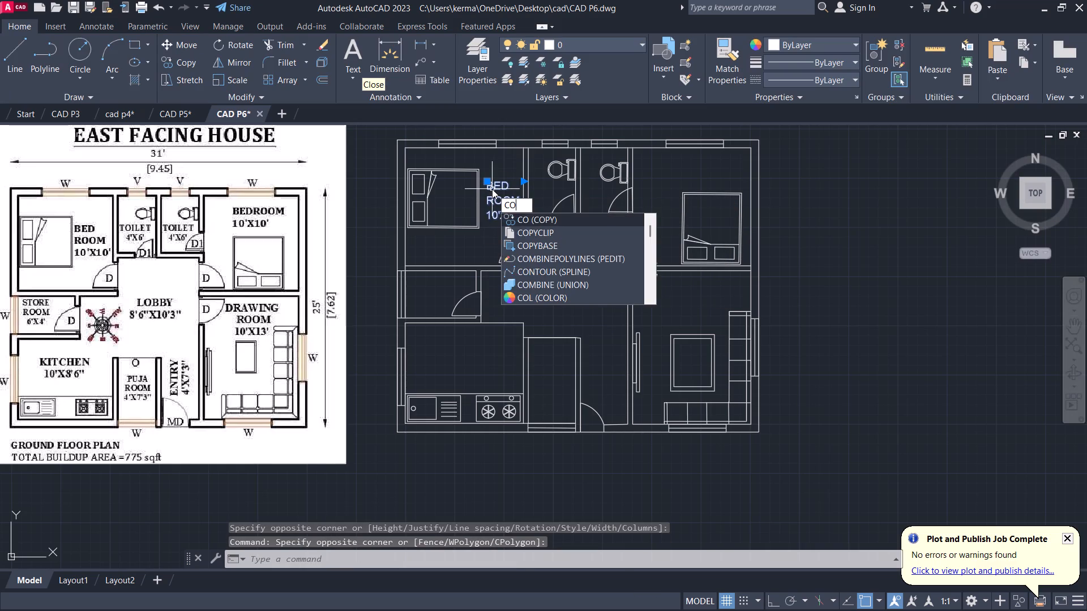
key("Return")
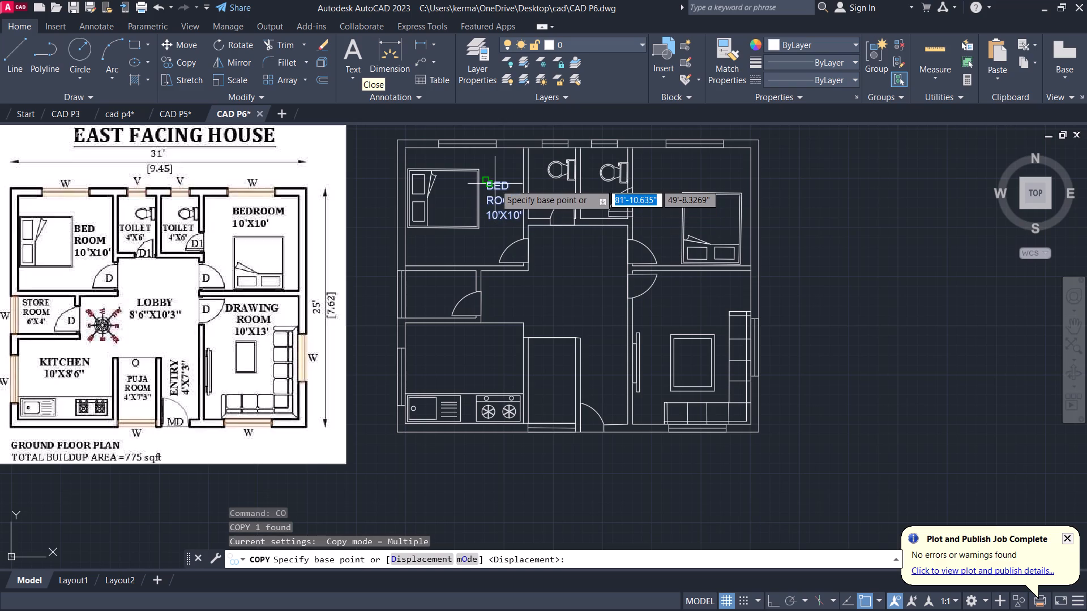
left_click(494, 184)
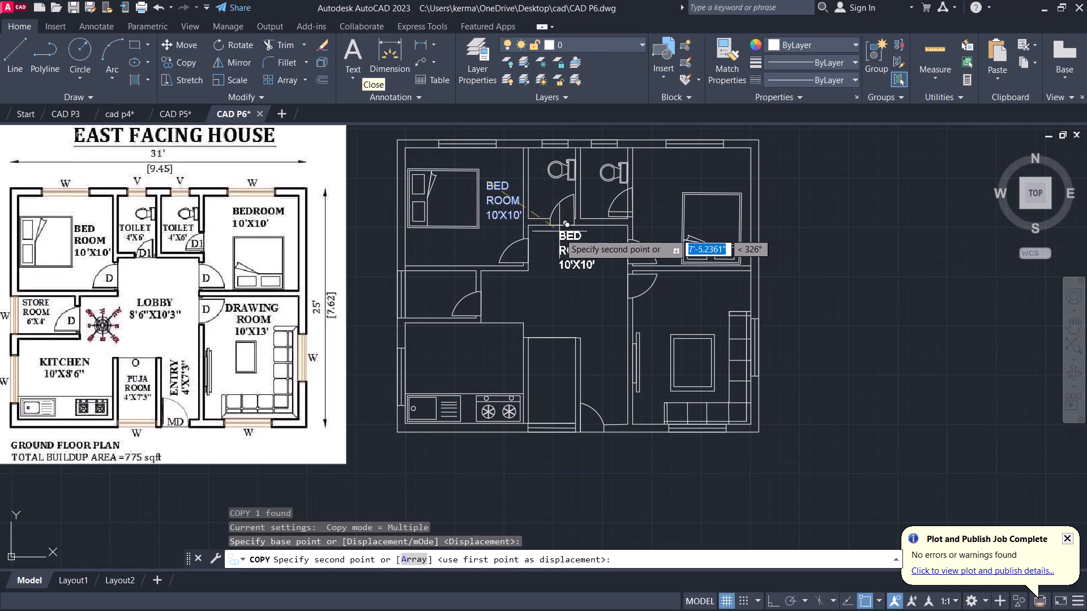
left_click(567, 274)
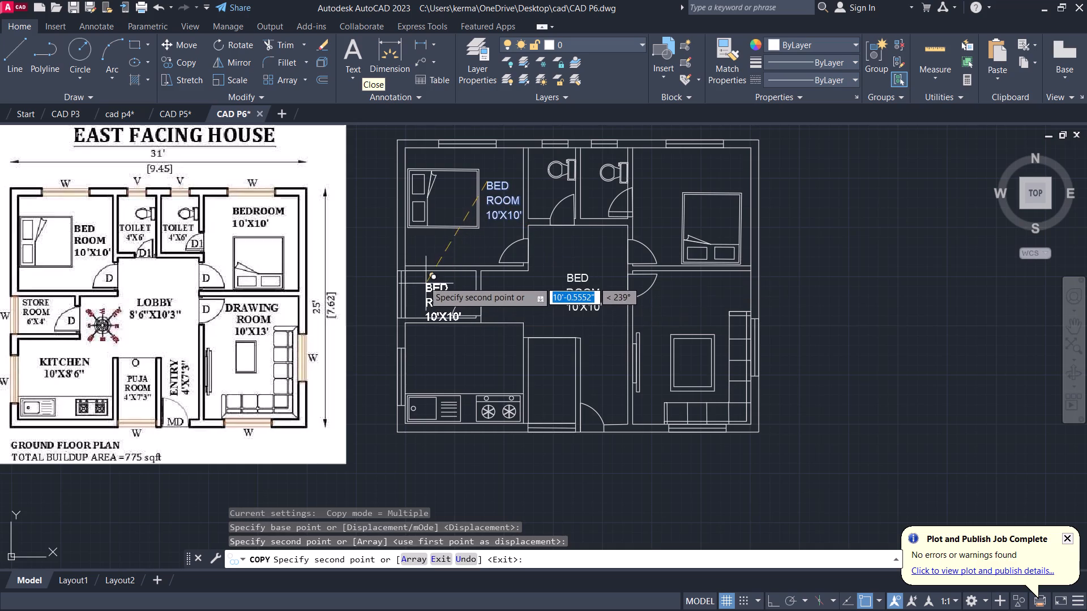
left_click(420, 278)
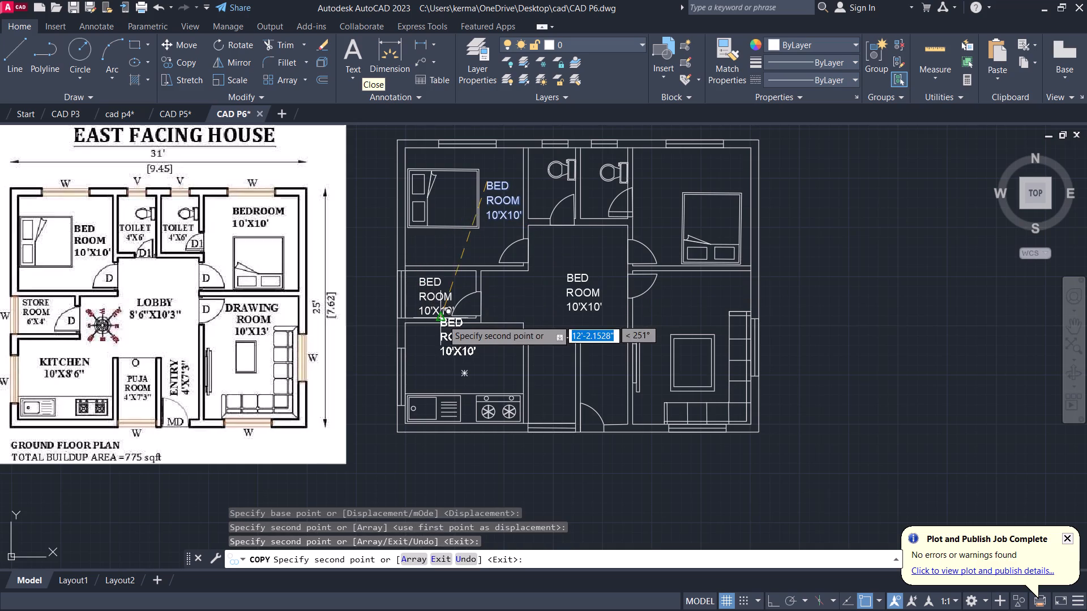
left_click(446, 337)
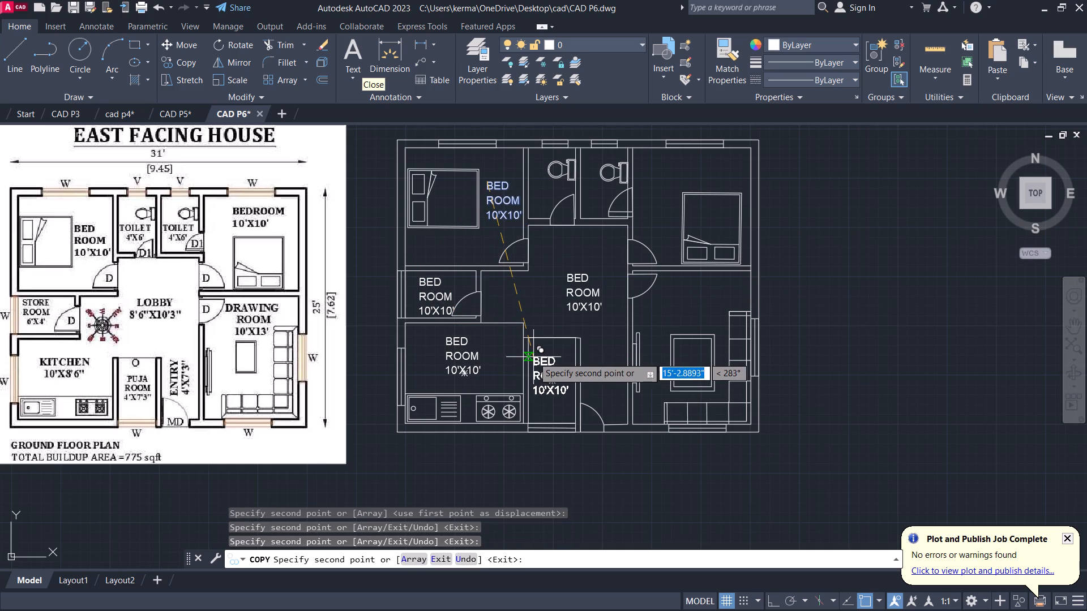
left_click(536, 358)
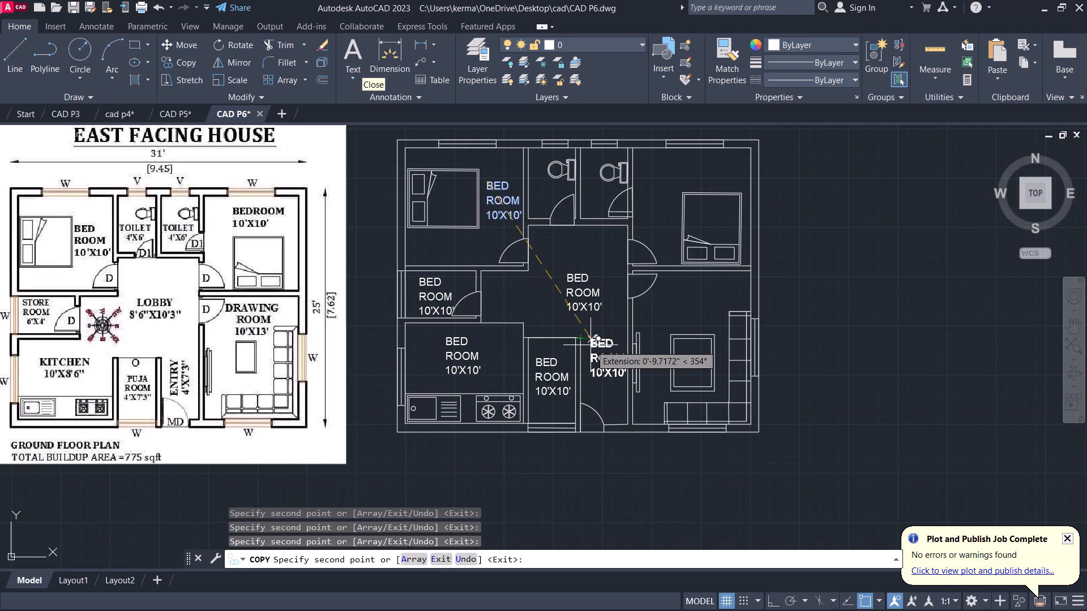
left_click(590, 345)
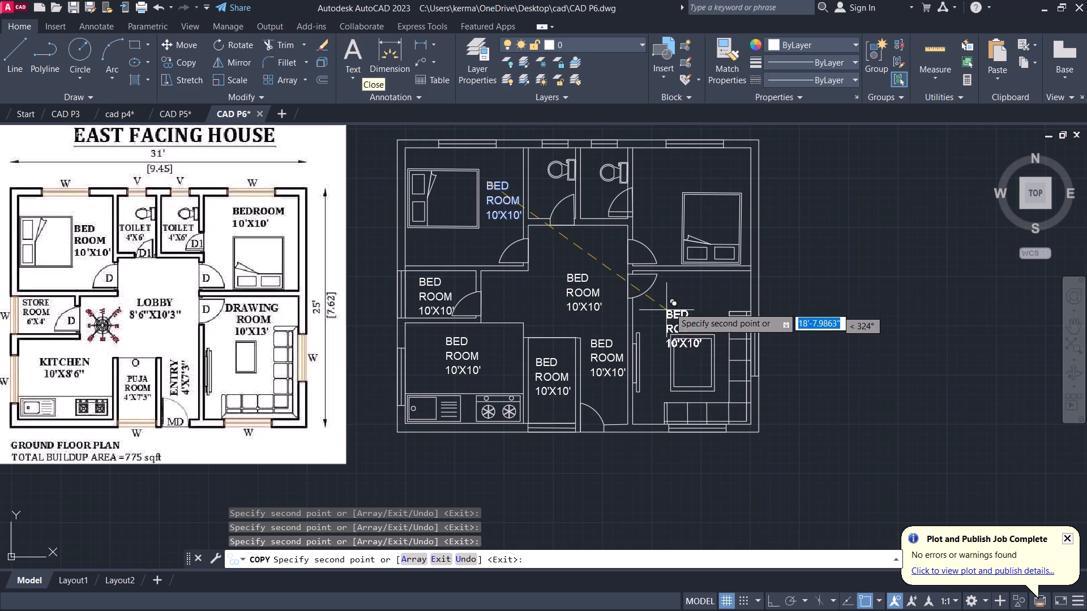
left_click(681, 290)
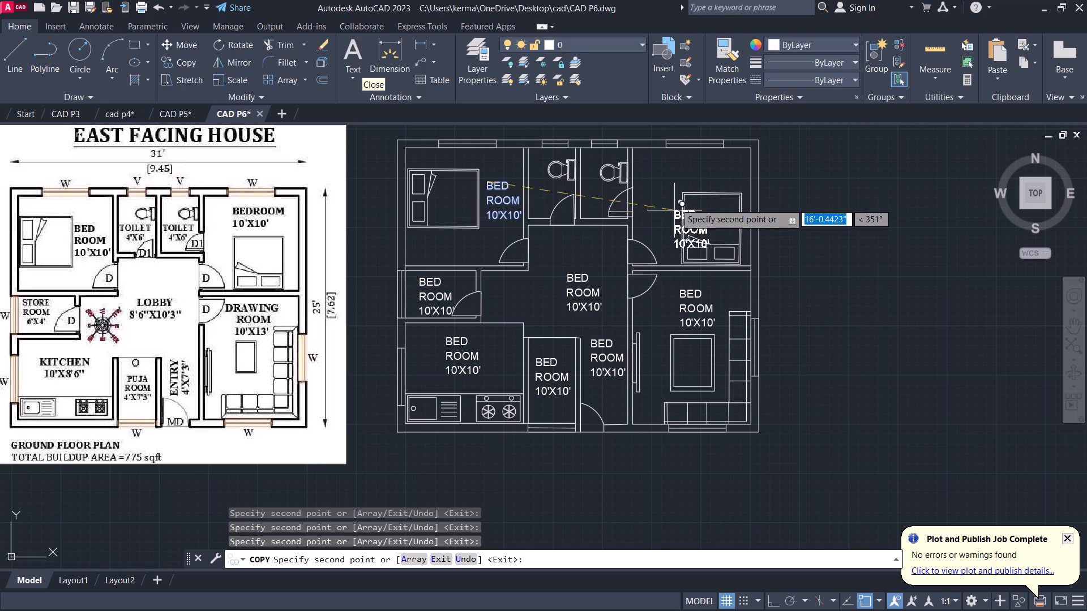
left_click(645, 169)
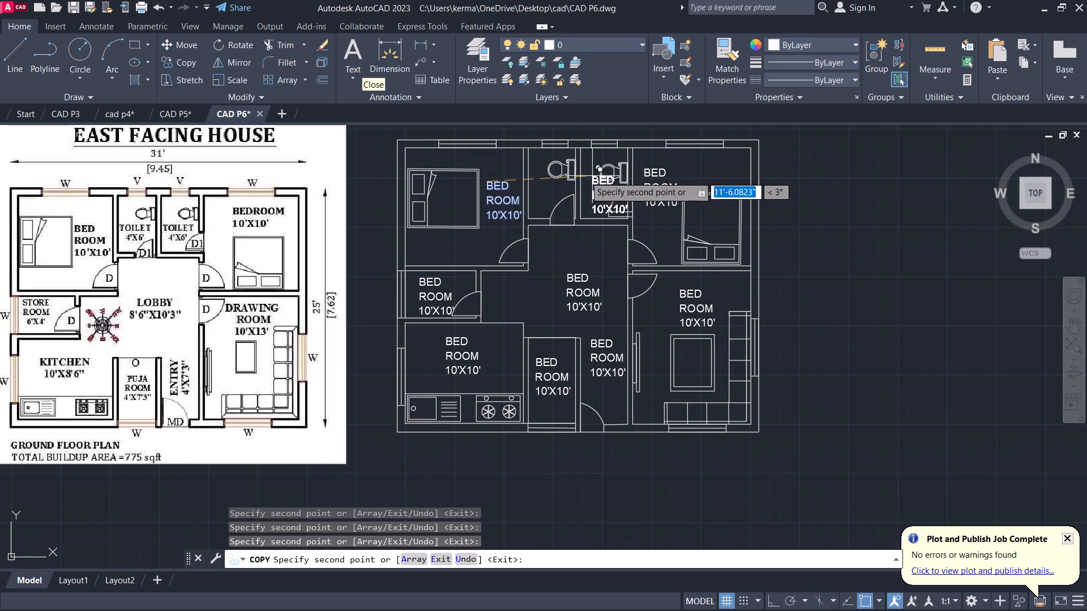
left_click(579, 169)
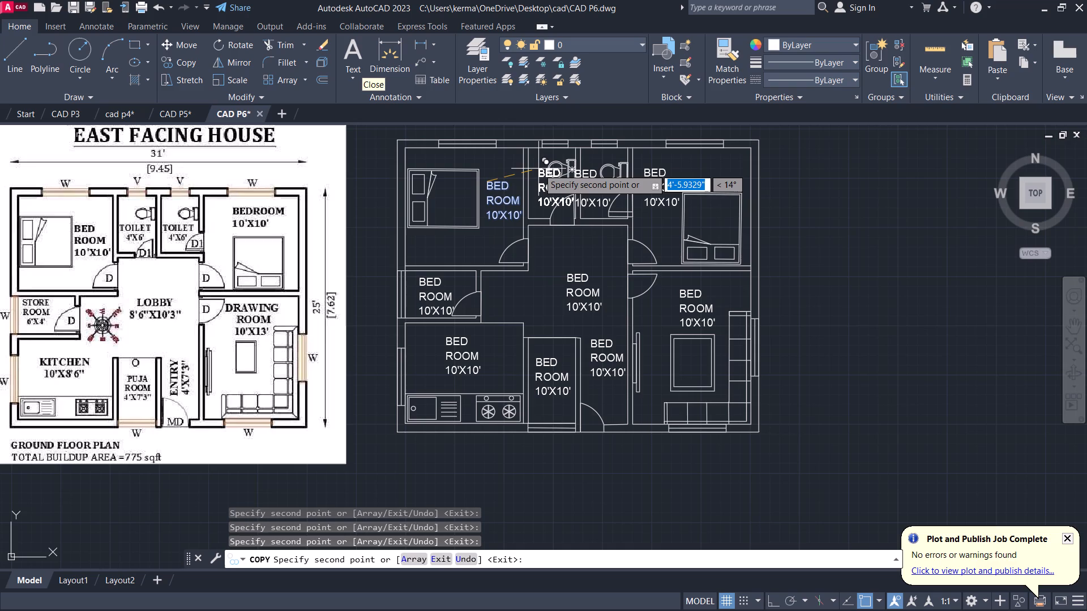
left_click(536, 169)
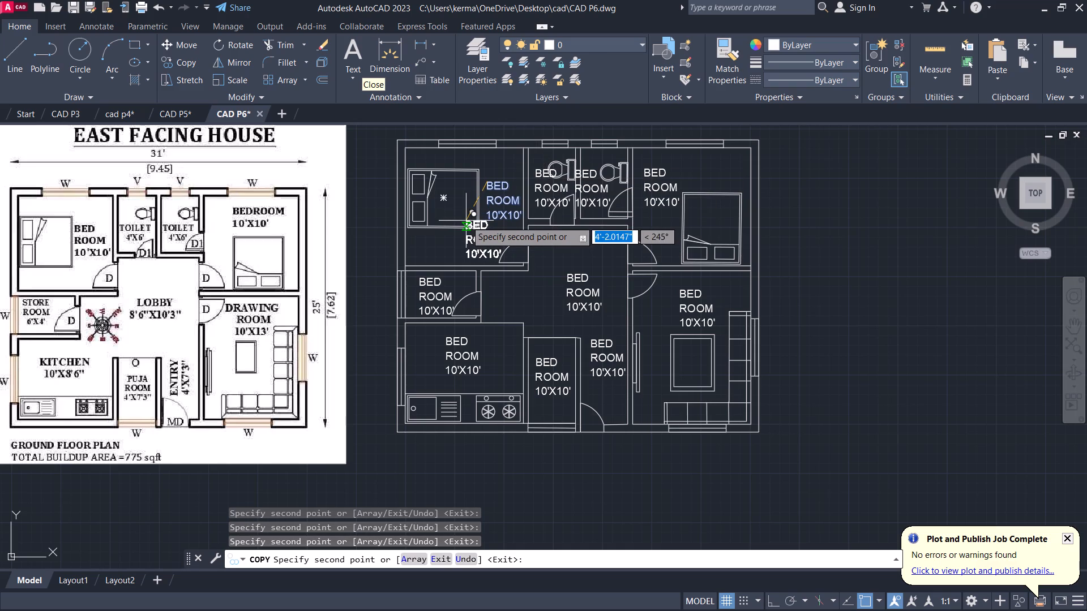
key("Escape")
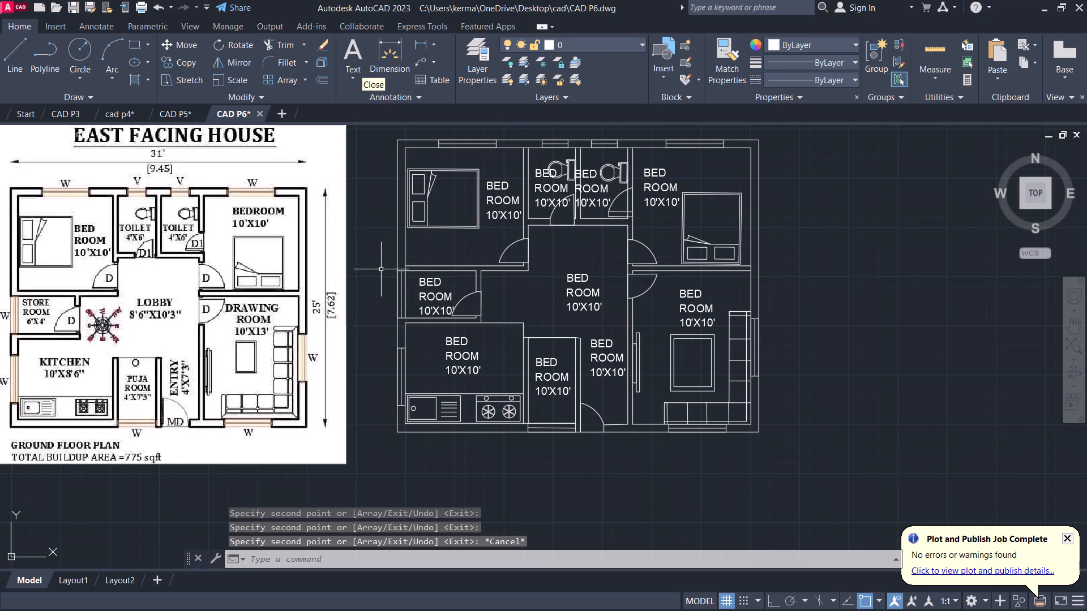
Open a multiline text box outside the west wall beside the store room window and set its text height to 8".
key("t")
key("Return")
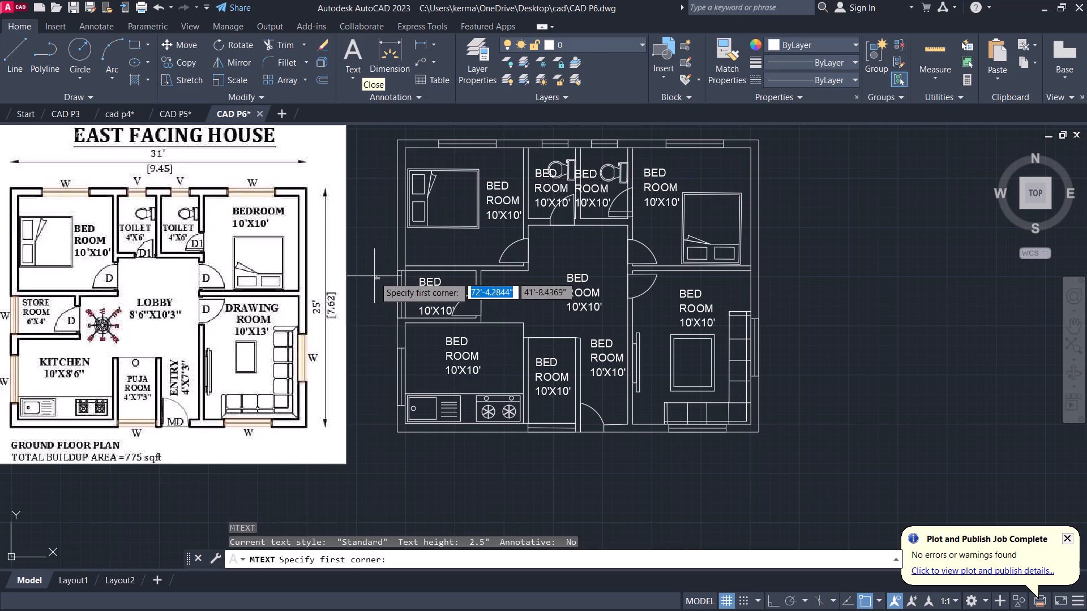
left_click(375, 285)
left_click(391, 309)
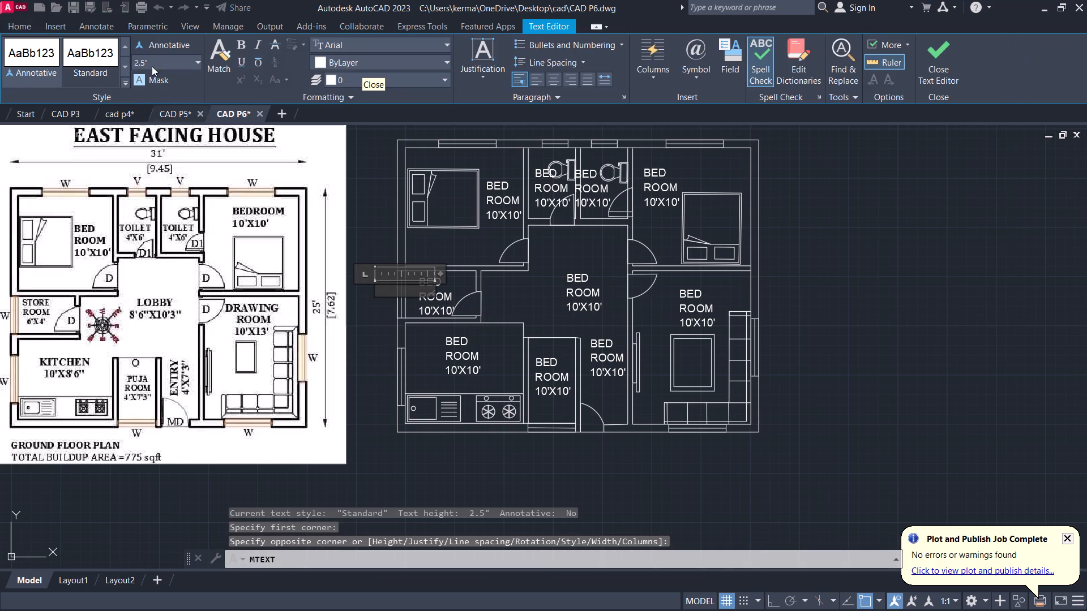
left_click(153, 64)
key("BackSpace")
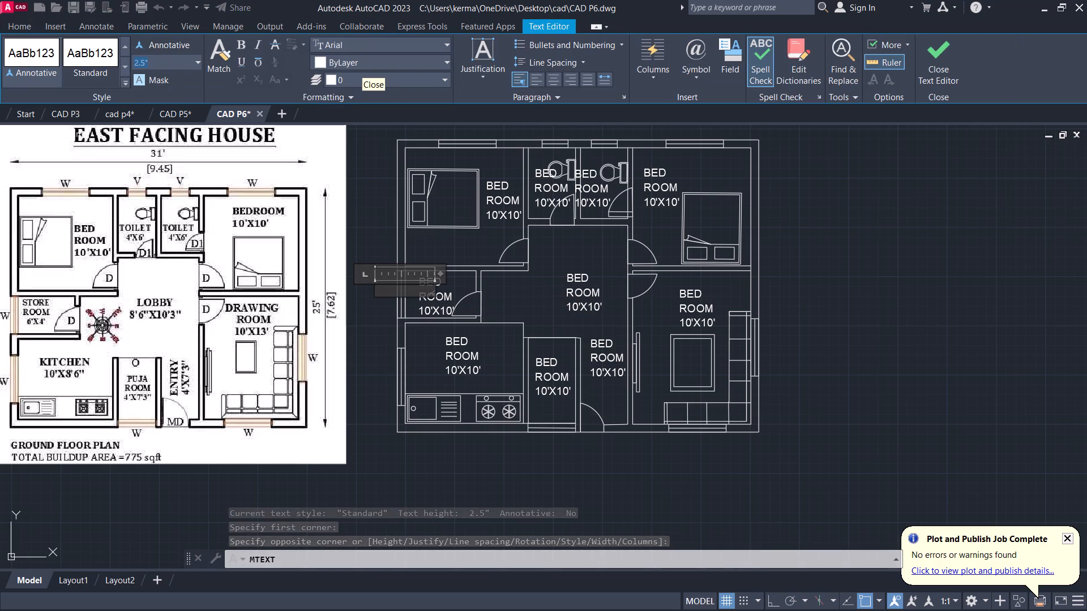
key("BackSpace")
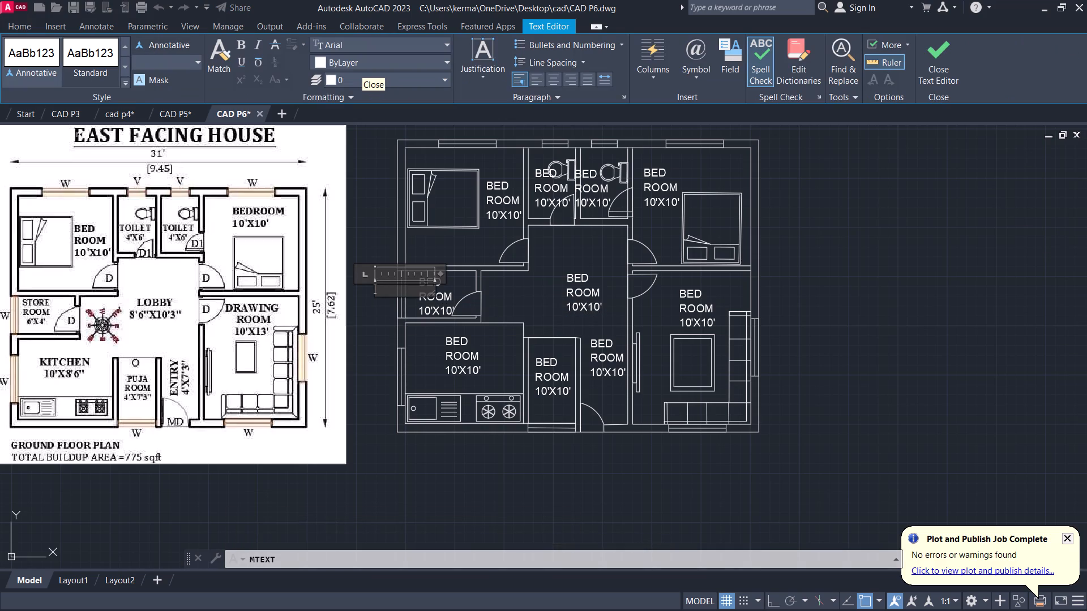
key("8")
key("Return")
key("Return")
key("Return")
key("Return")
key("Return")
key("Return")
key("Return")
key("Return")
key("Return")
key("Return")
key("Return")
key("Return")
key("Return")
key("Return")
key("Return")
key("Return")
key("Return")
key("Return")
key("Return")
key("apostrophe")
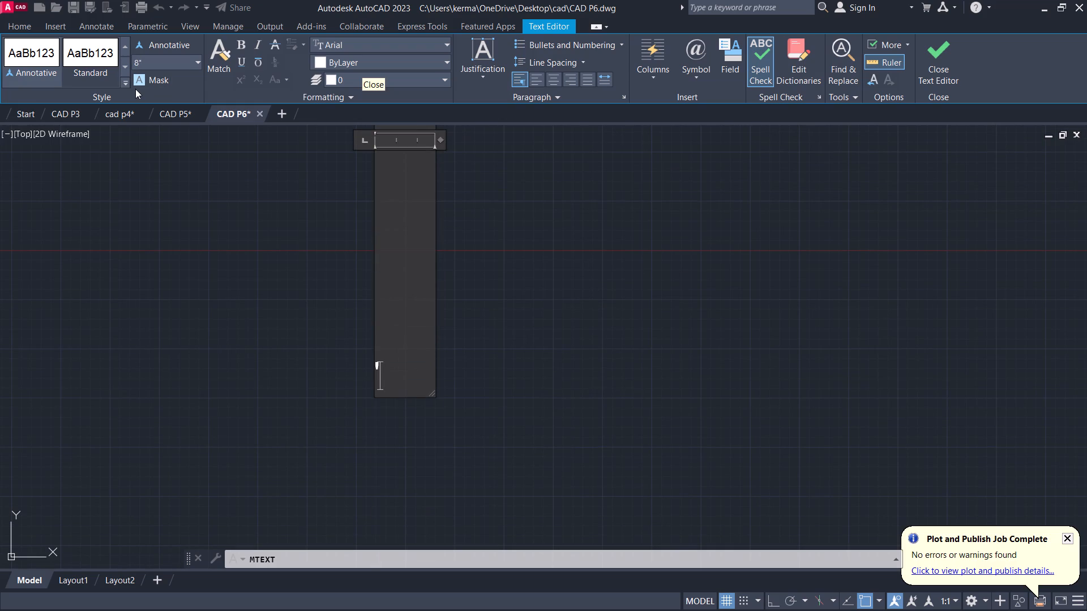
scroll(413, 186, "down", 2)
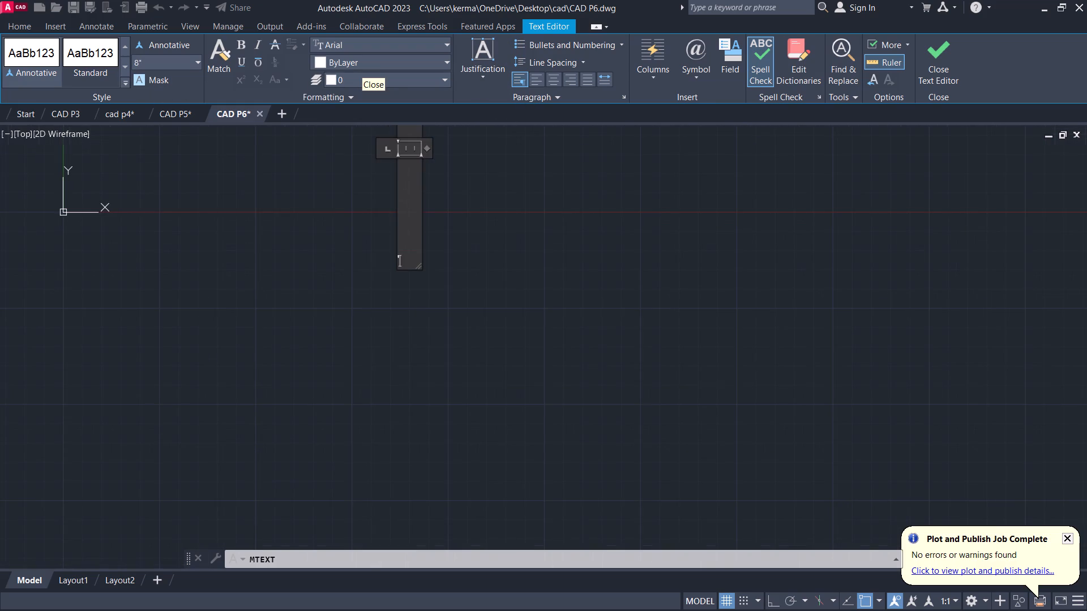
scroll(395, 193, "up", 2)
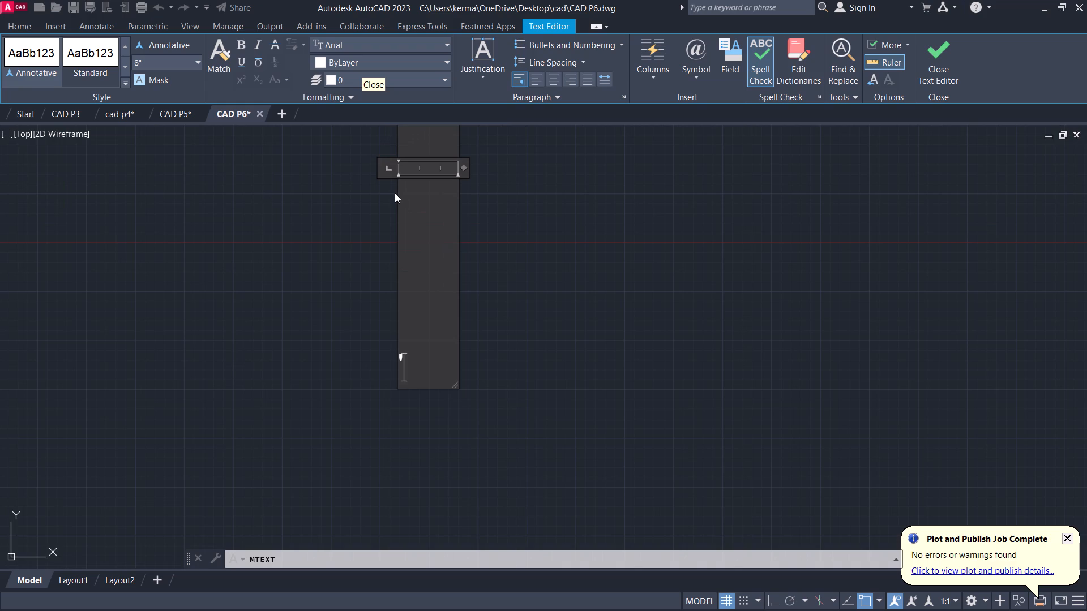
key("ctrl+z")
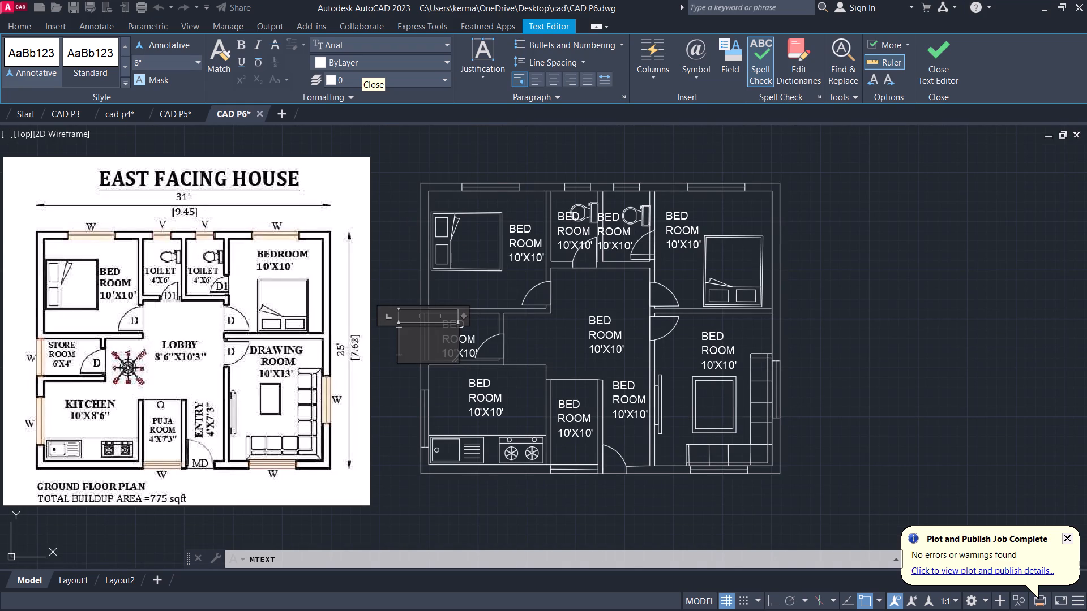
Enter "W" at 8" text height as the store room window label and finish editing.
left_click(154, 65)
key("Return")
key("Return")
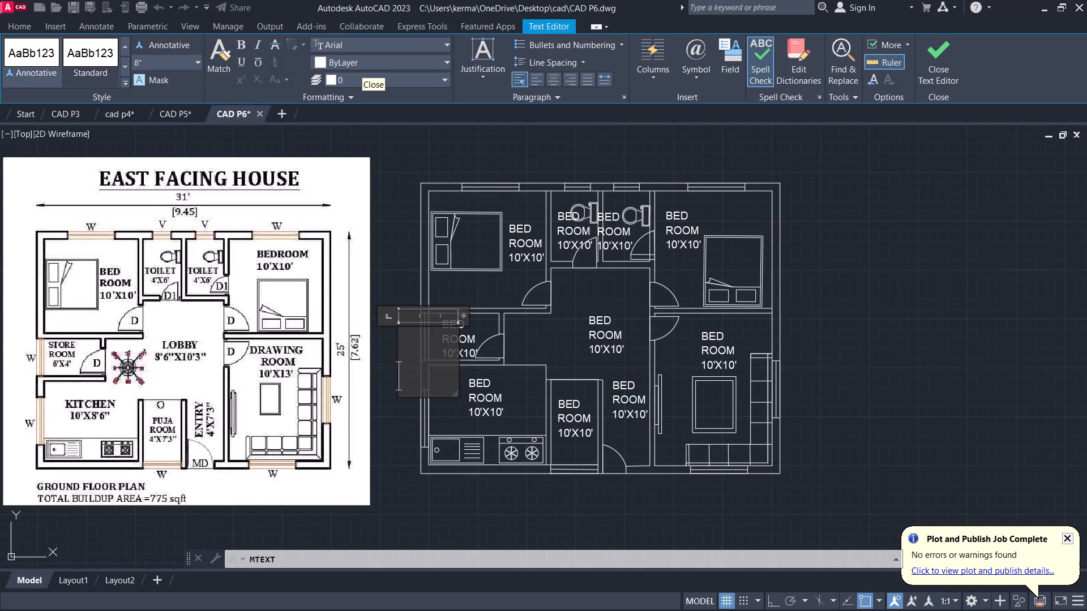
key("BackSpace")
key("BackSpace")
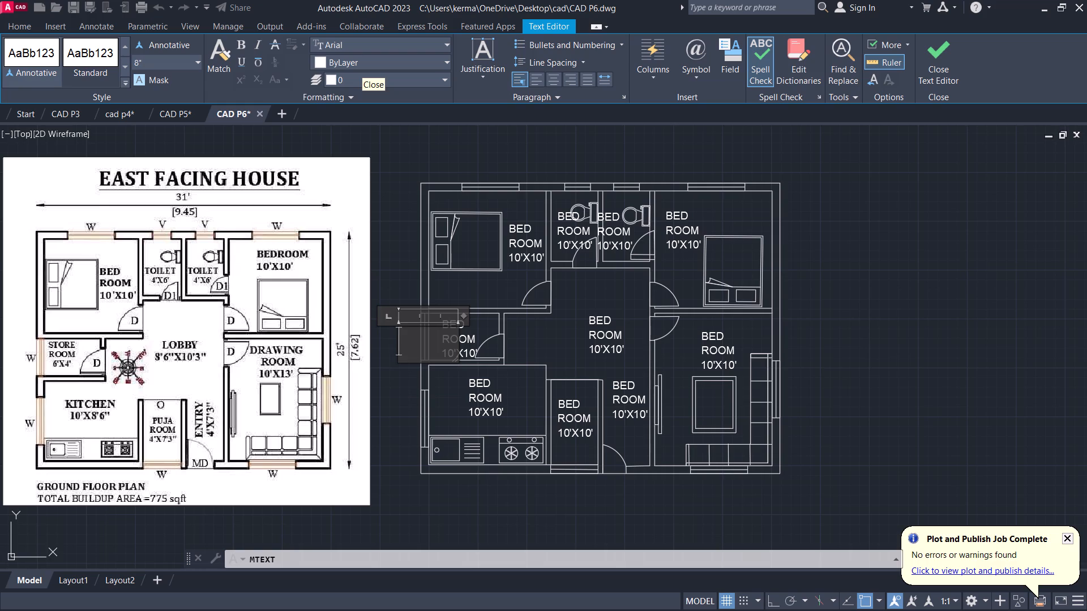
left_click(161, 54)
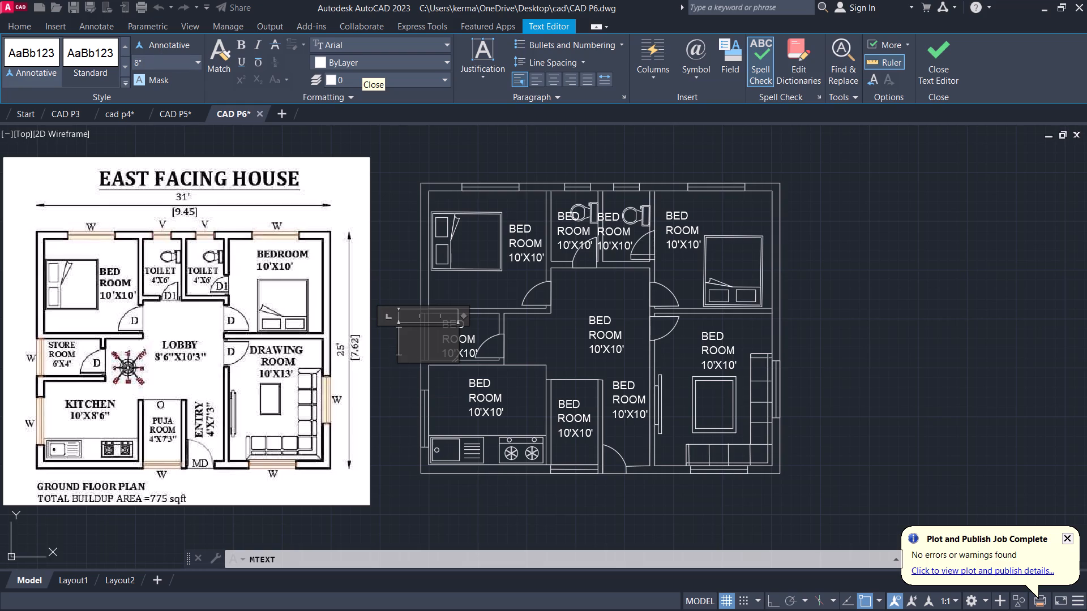
left_click(158, 59)
key("8")
key("shift+quotedbl")
key("Return")
key("w")
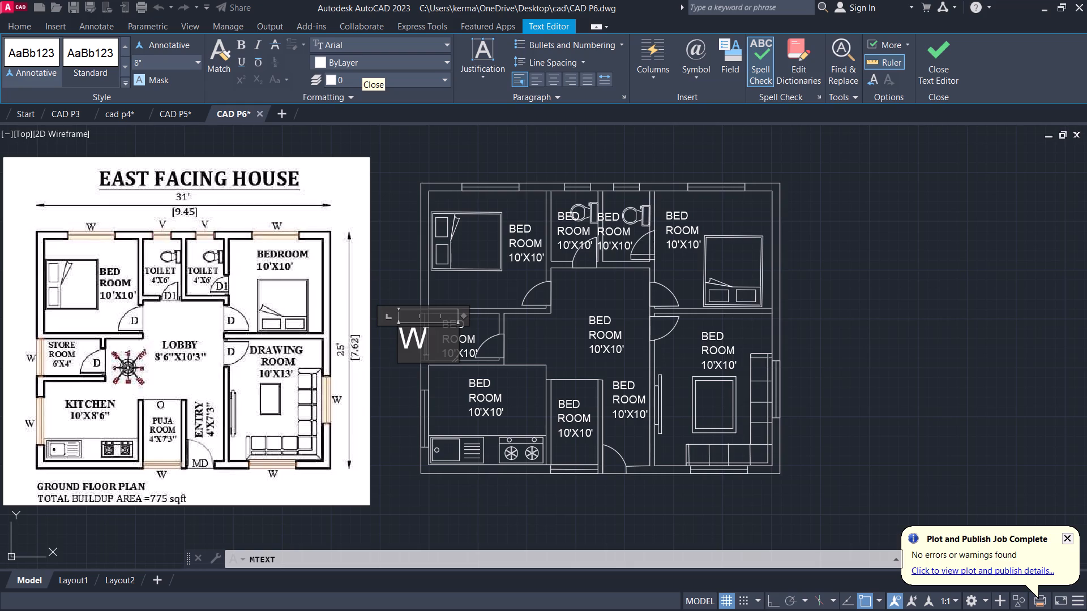
left_click(932, 71)
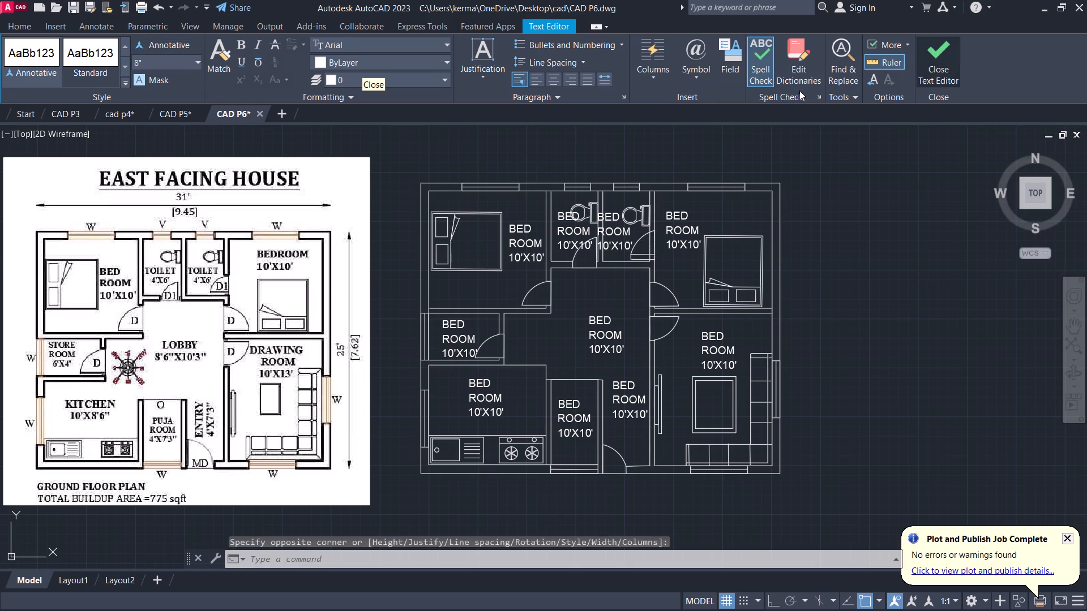
Copy the store room's W label outside the kitchen, puja room, drawing room south and east, and northeast bedroom windows.
left_click(411, 335)
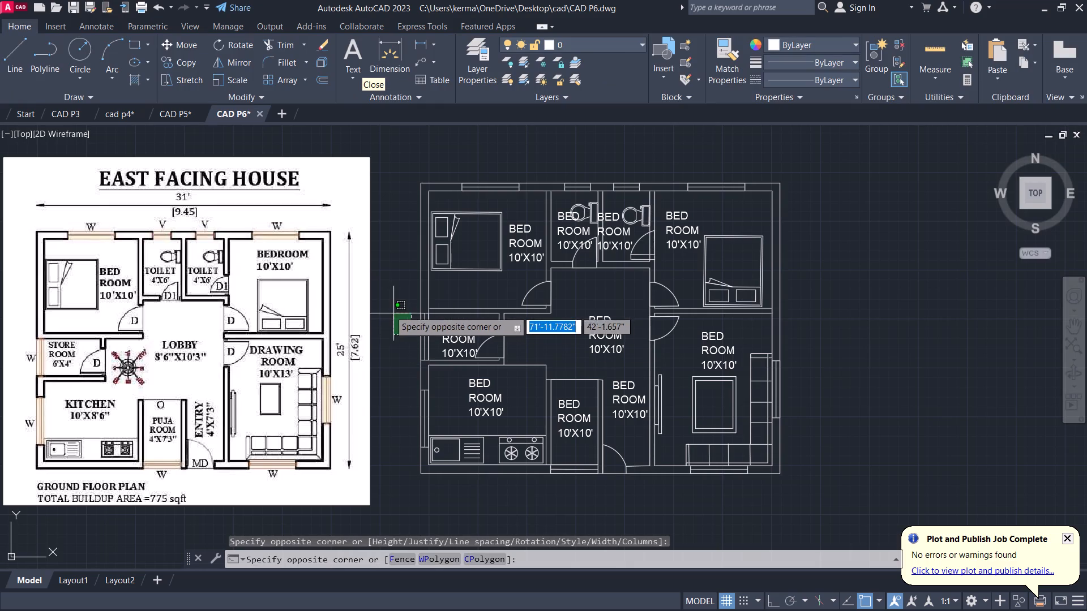
left_click(378, 309)
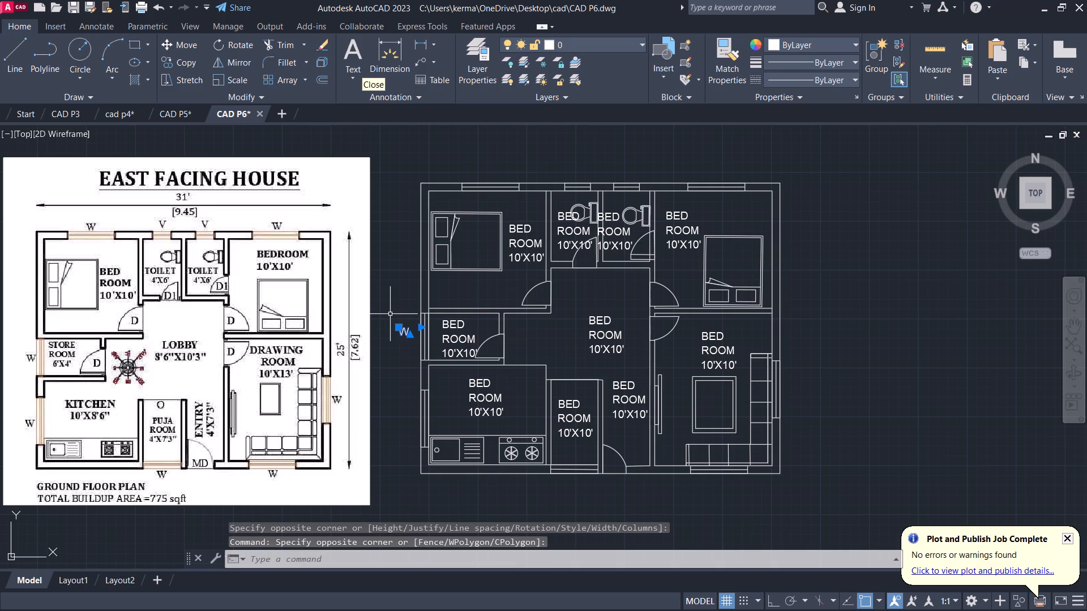
type("CO")
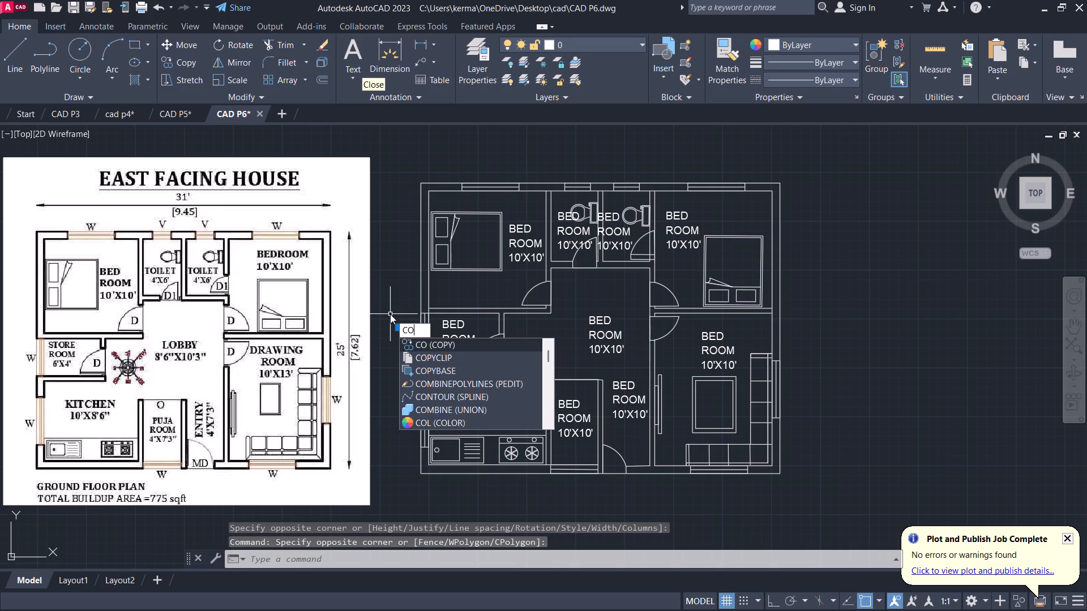
key("Return")
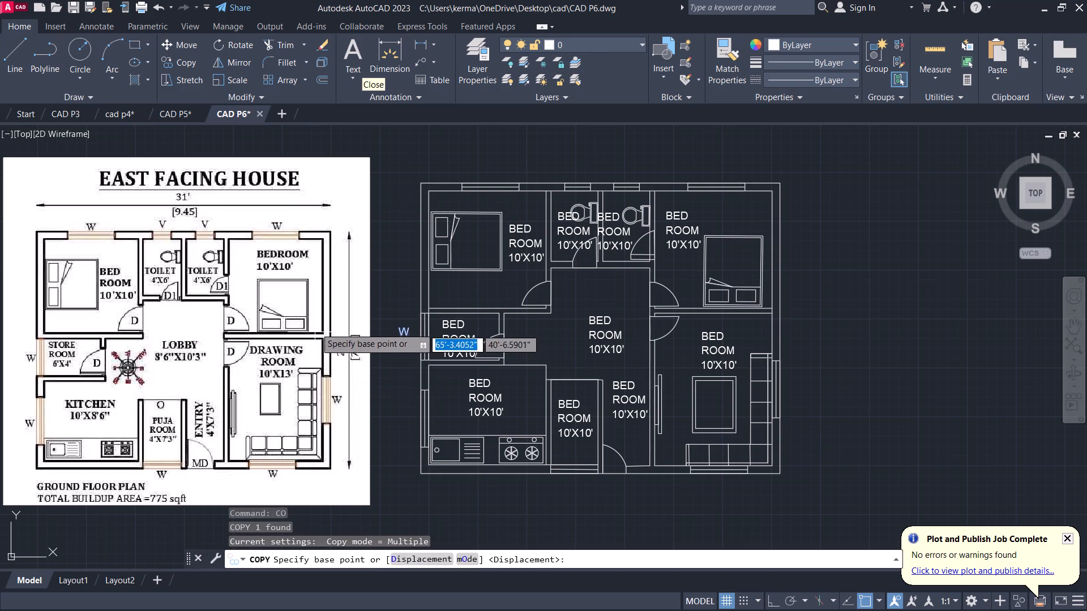
left_click(403, 332)
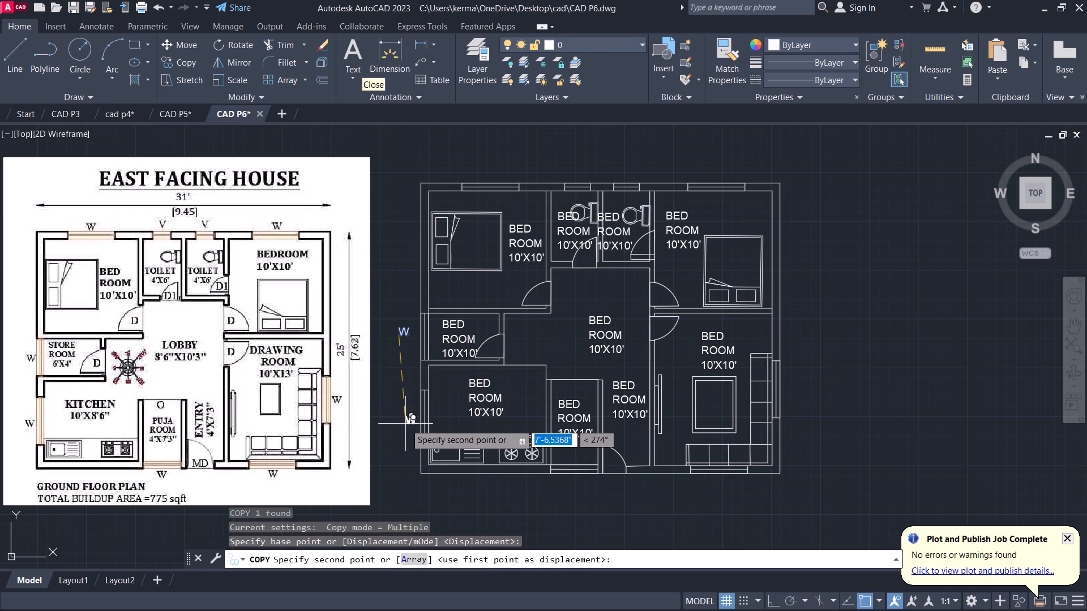
left_click(405, 424)
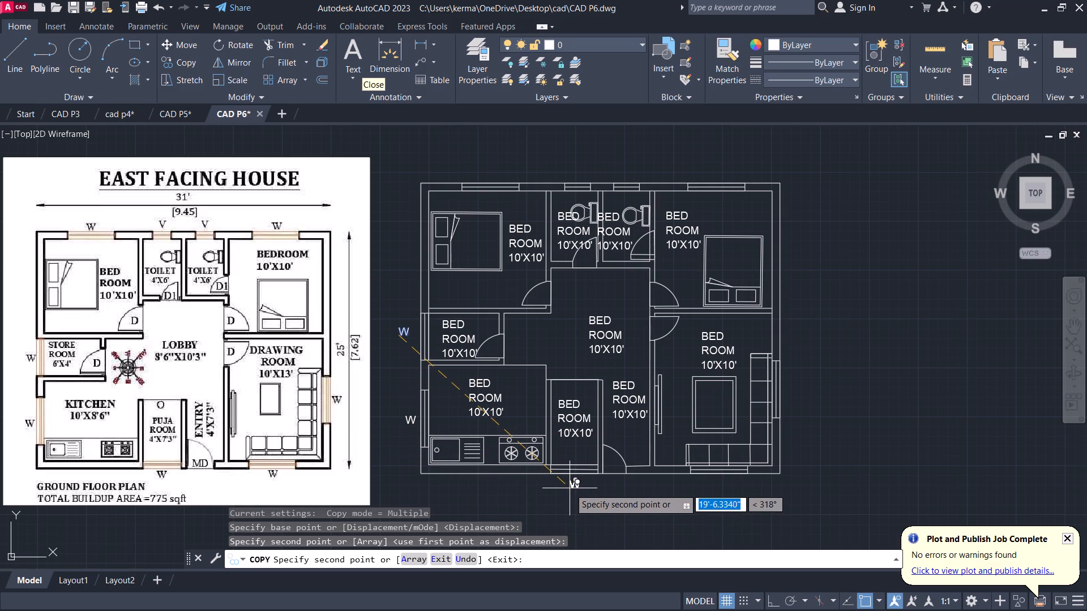
left_click(570, 488)
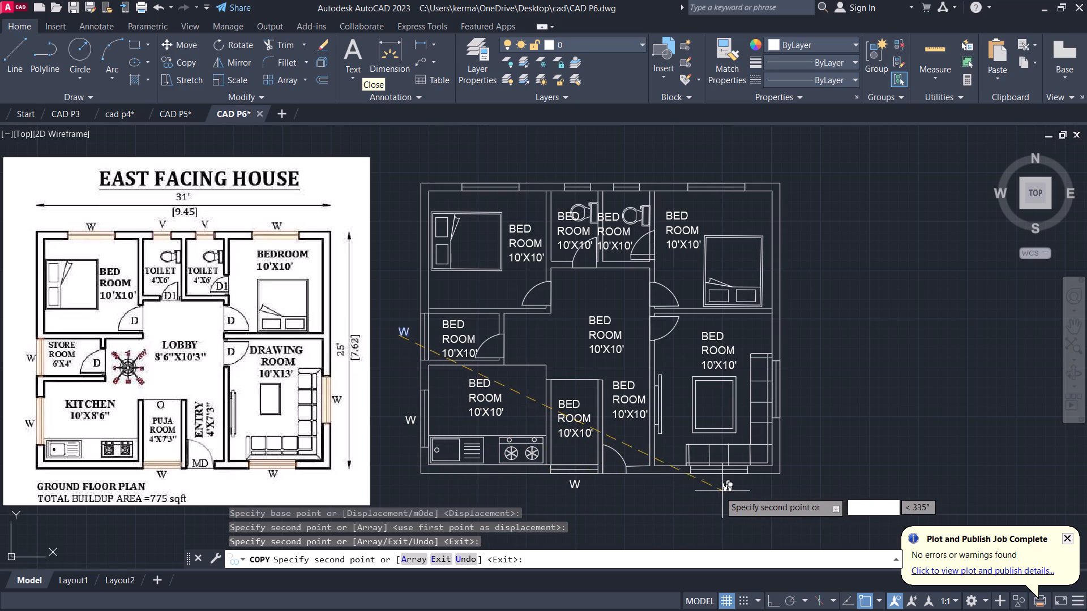
left_click(713, 490)
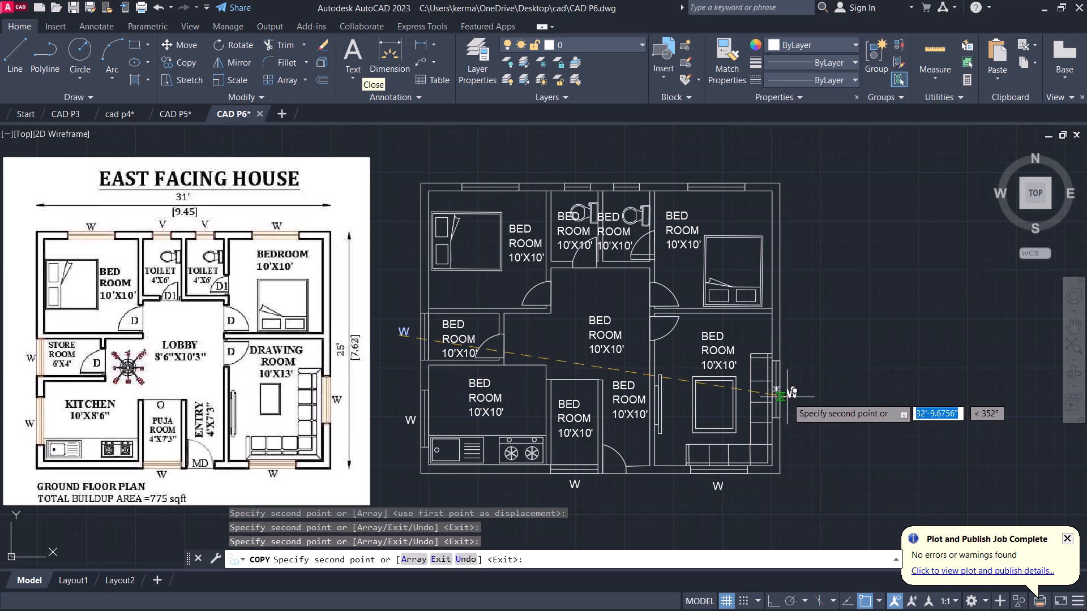
left_click(787, 399)
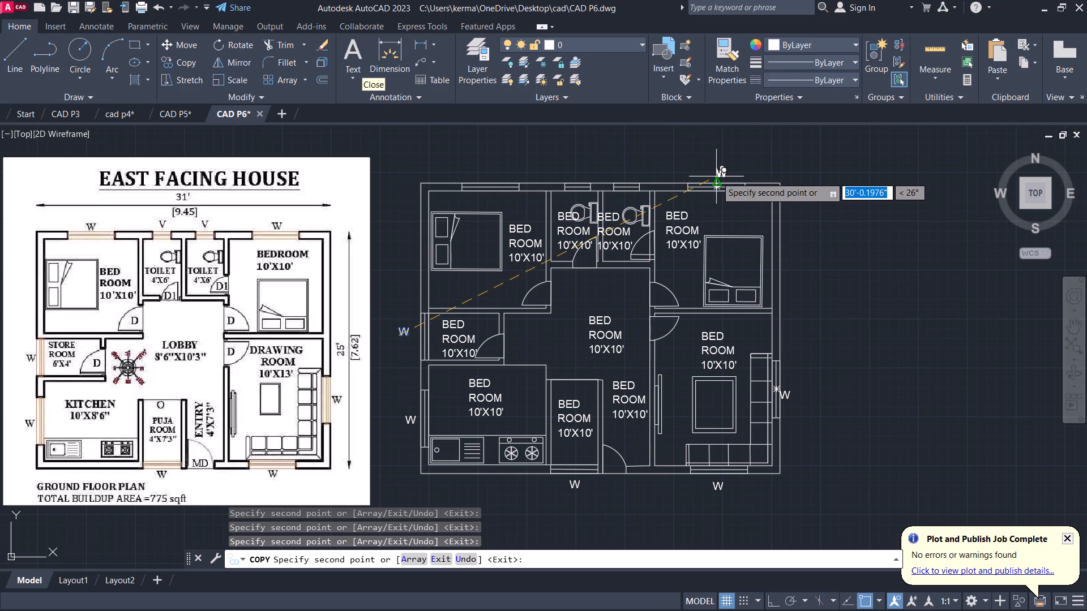
left_click(716, 177)
Copy the W label above both toilet windows, placing a second, slightly higher copy over the east toilet, and end copying.
left_click(619, 176)
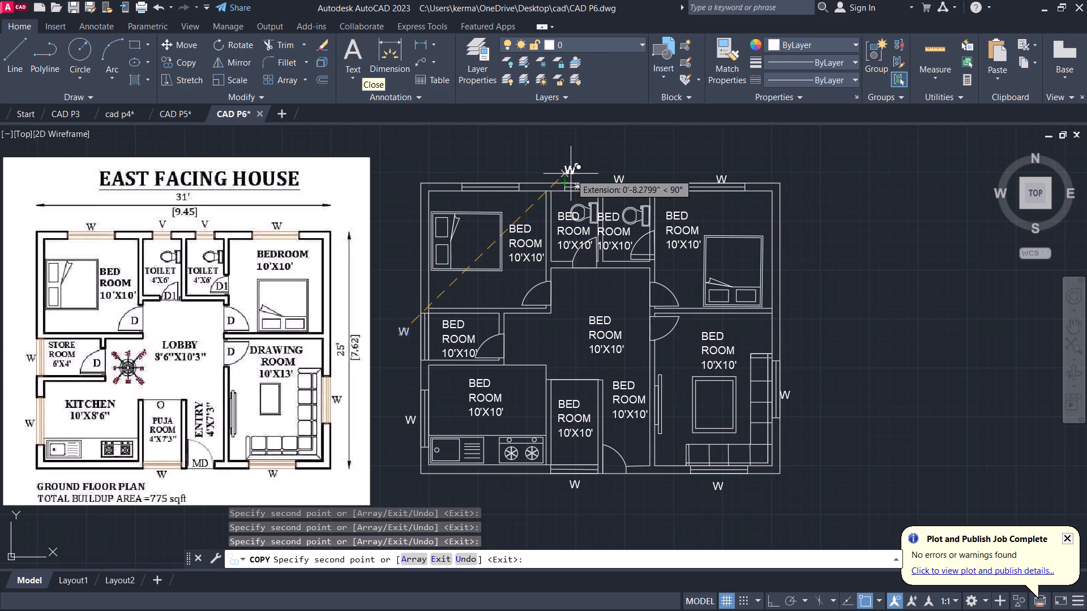
scroll(571, 174, "up", 2)
left_click(574, 189)
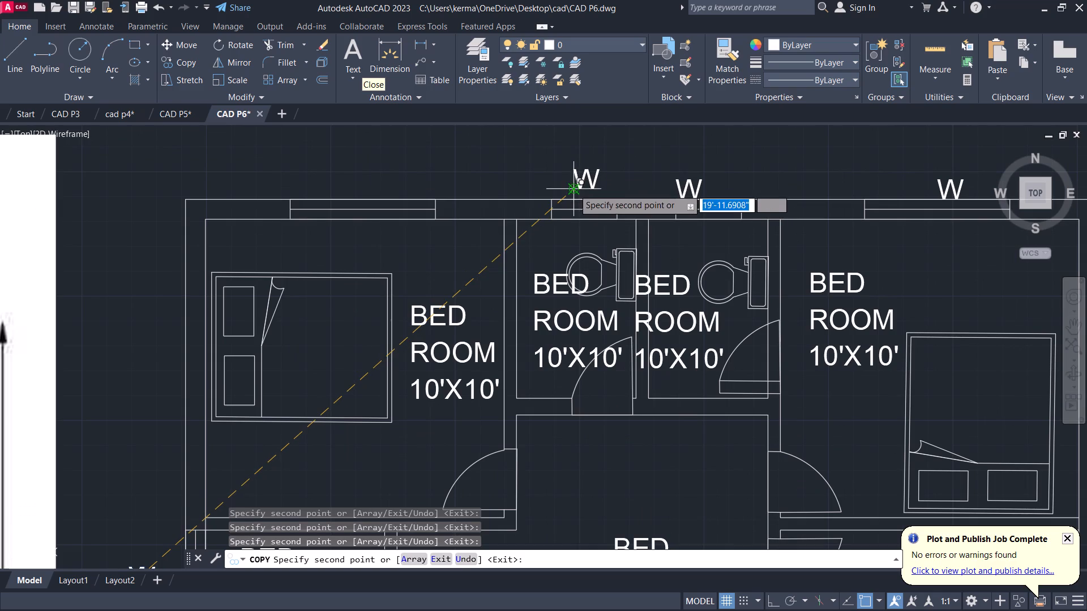
left_click(690, 190)
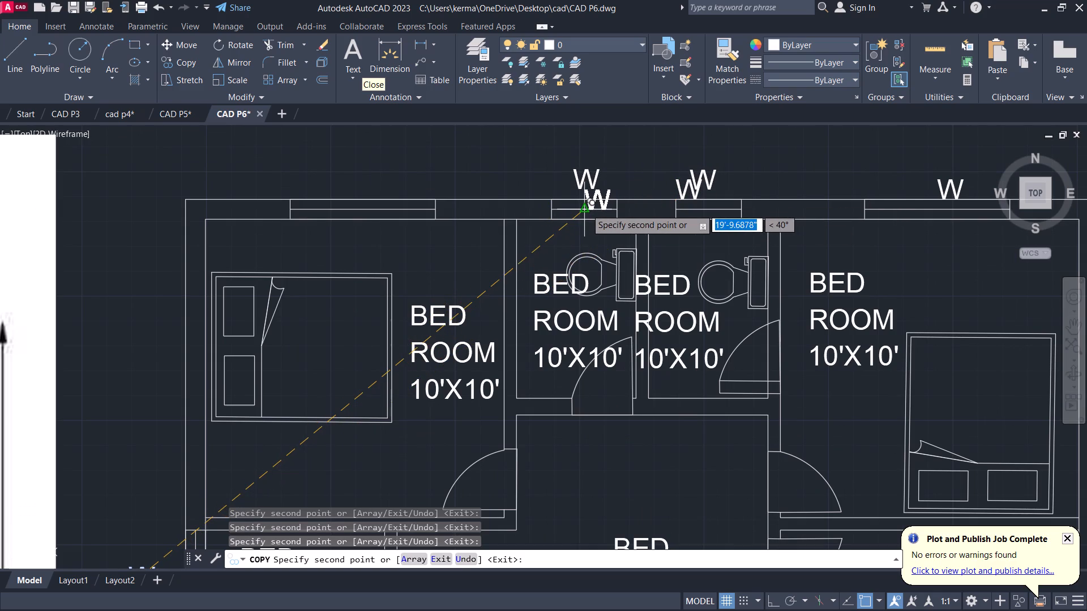
scroll(578, 347, "down", 2)
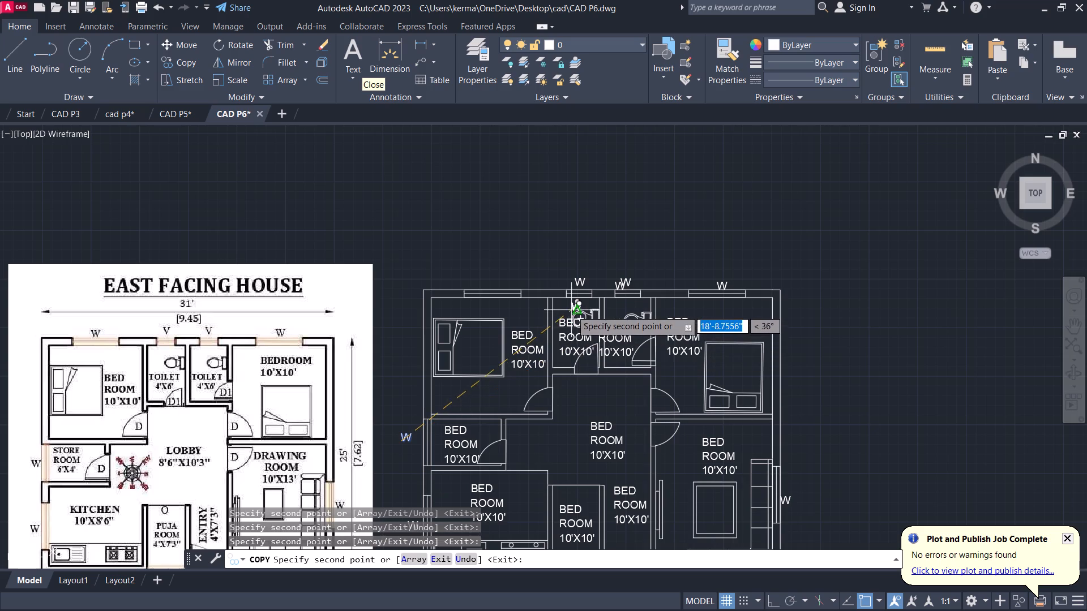
key("Escape")
Delete the lower of the two overlapping W labels above the east toilet window.
left_click(617, 286)
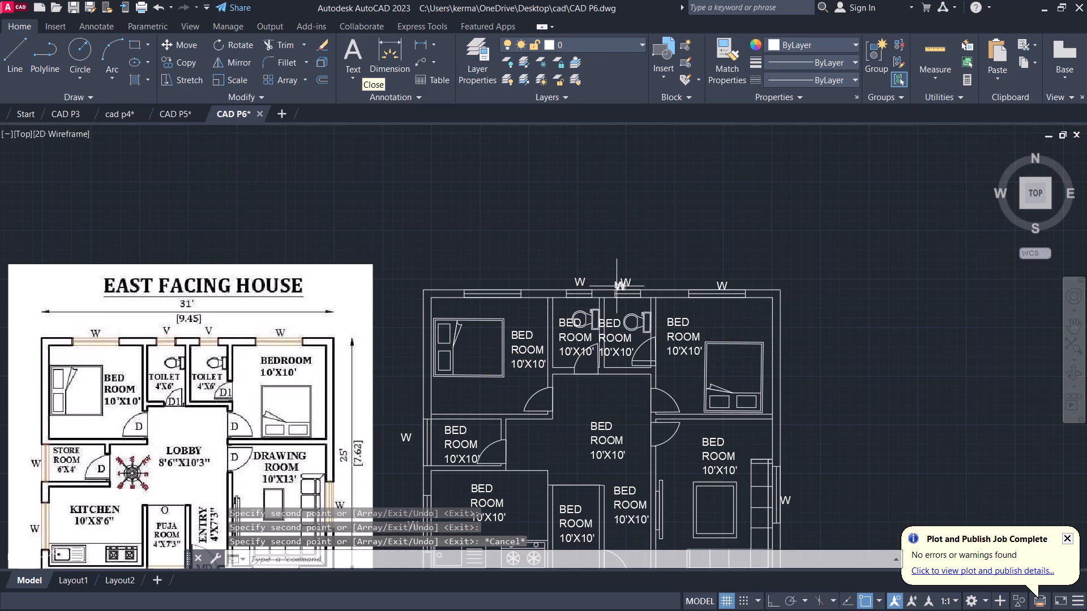
key("Delete")
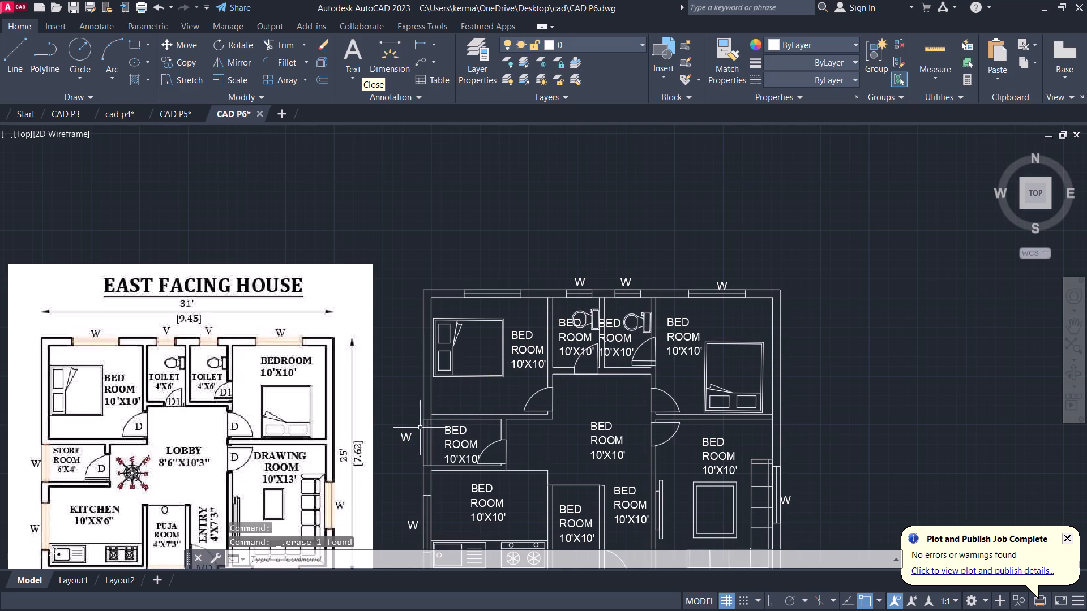
Move the store room's W label slightly south beside its window.
left_click(406, 437)
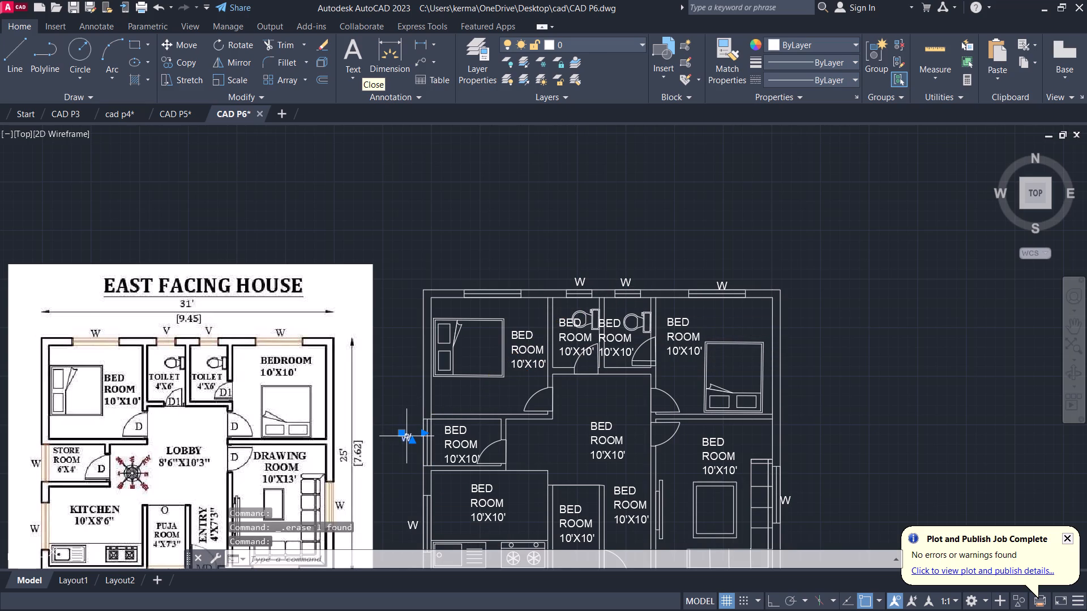
key("m")
key("Return")
left_click(408, 436)
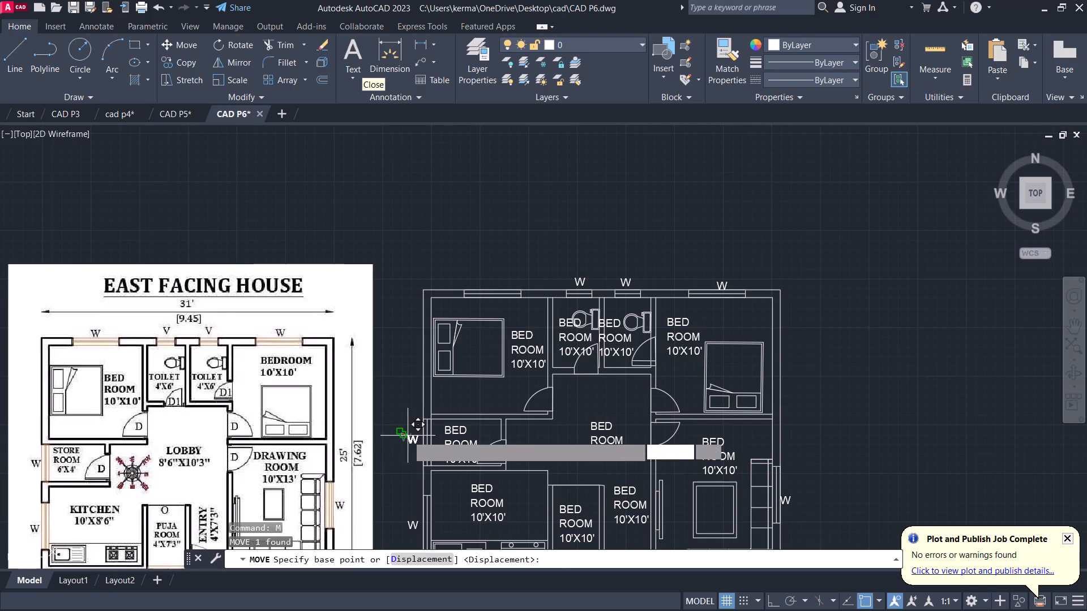
left_click(409, 440)
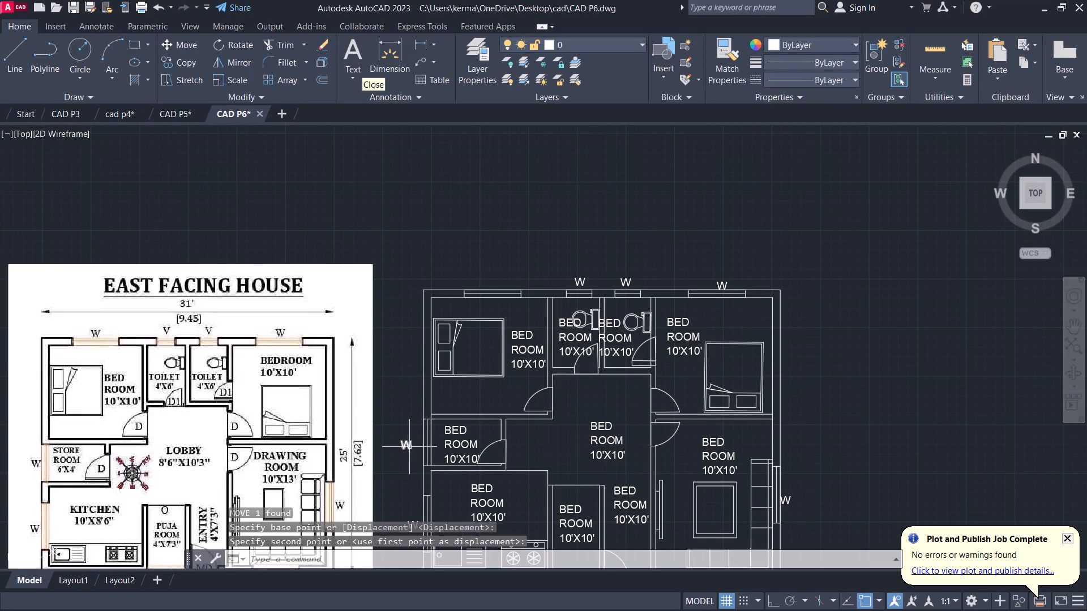
Move the store room's W label slightly east so it sits closer to its window.
left_click(406, 444)
key("m")
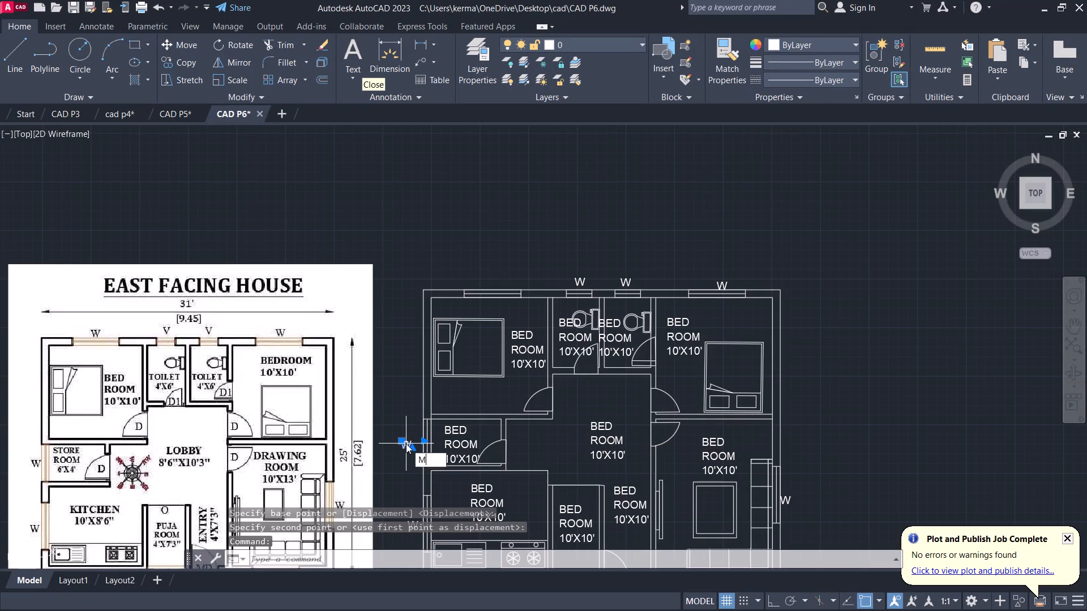
key("Return")
left_click(406, 444)
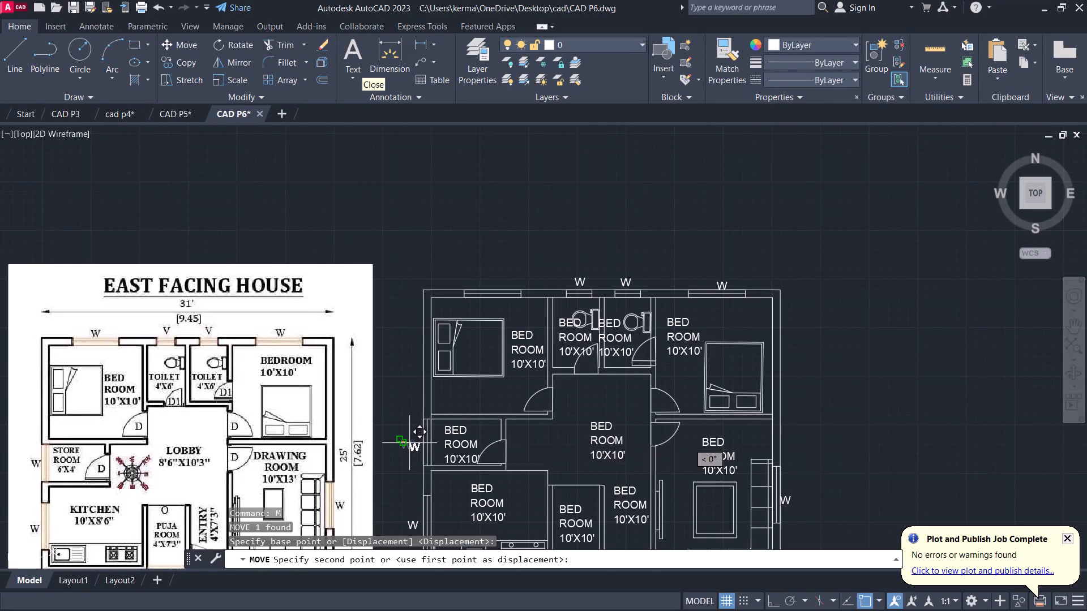
left_click(409, 443)
scroll(403, 456, "up", 3)
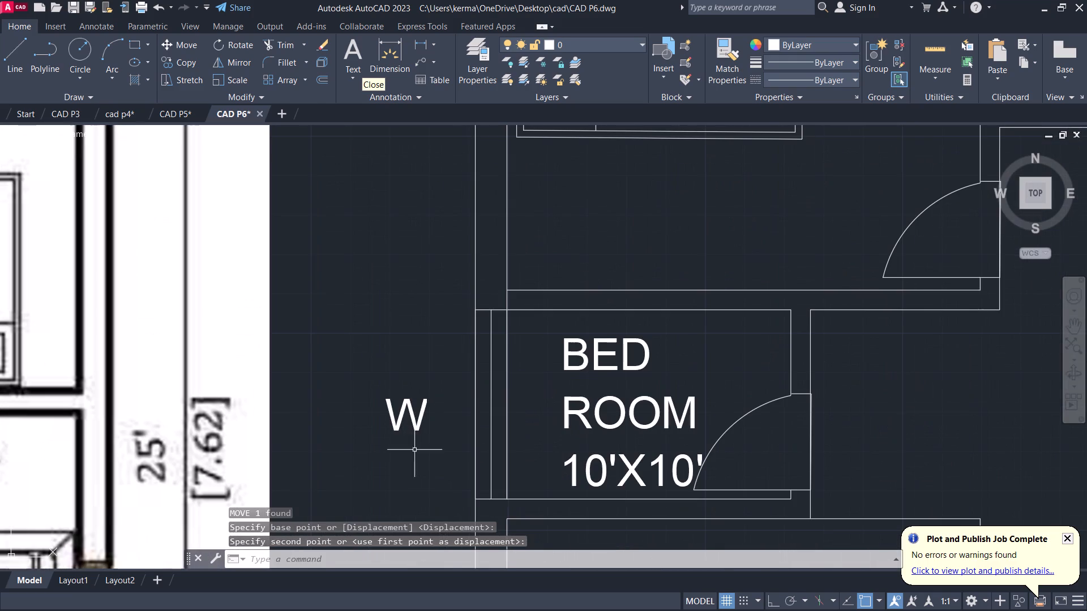
left_click(430, 444)
left_click(335, 365)
key("m")
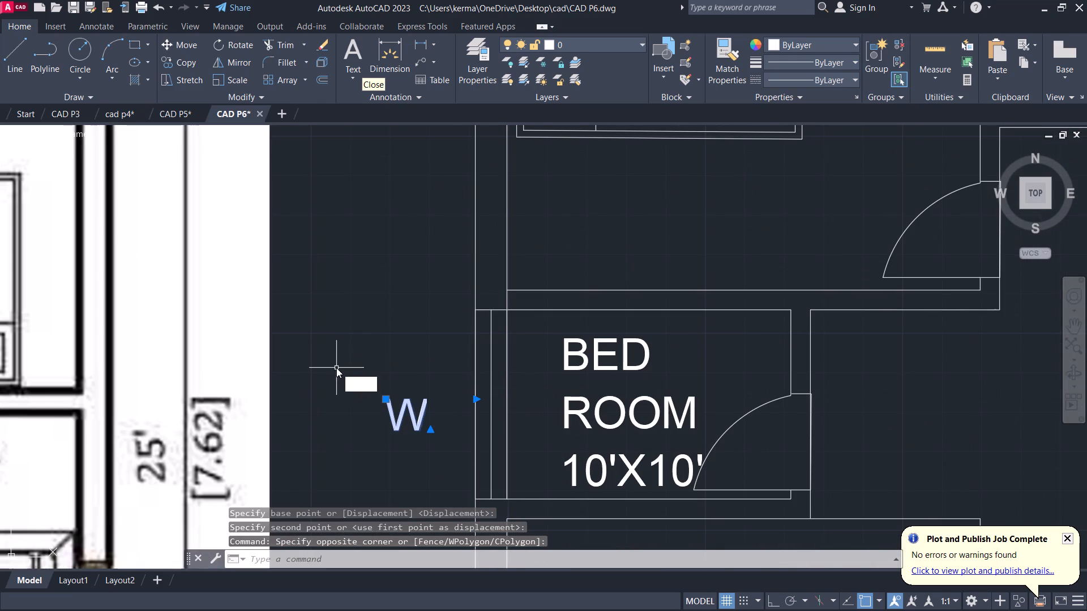
key("Return")
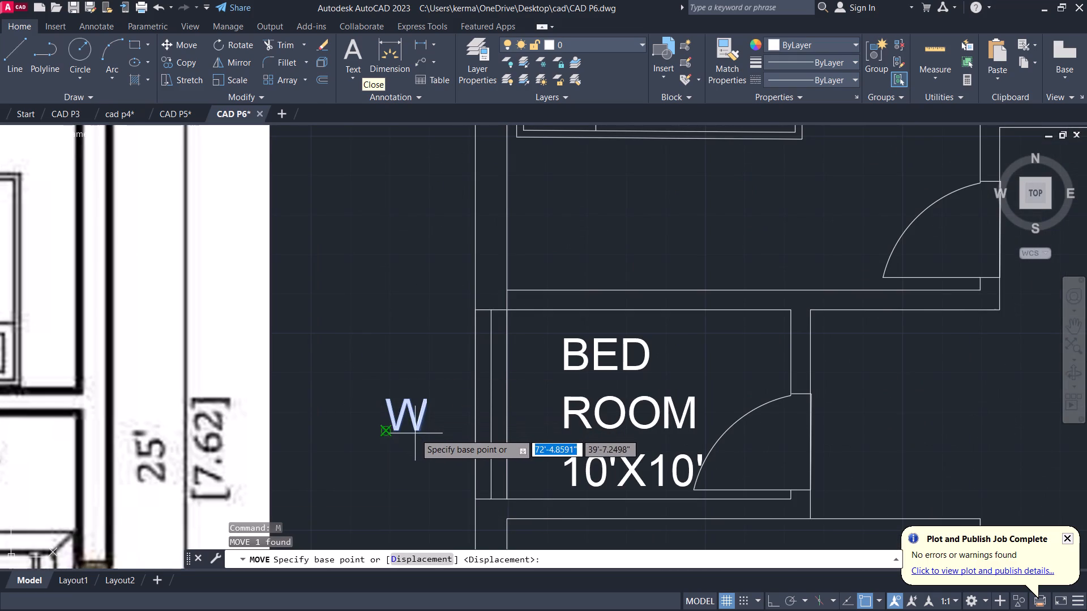
left_click(417, 428)
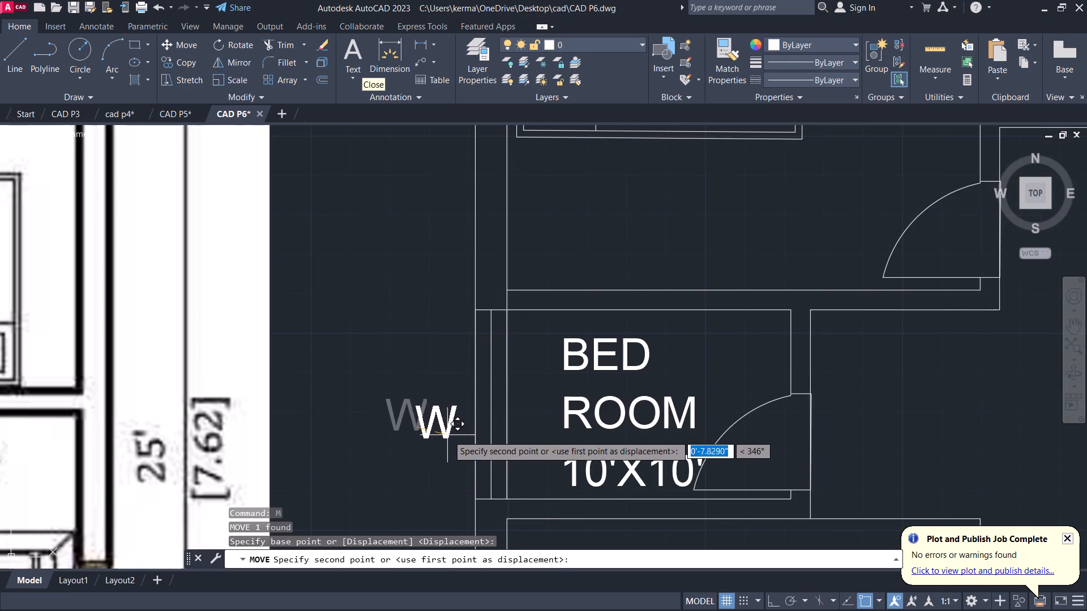
left_click(448, 435)
Change the W labels above the west and east toilet windows to V.
scroll(511, 403, "down", 3)
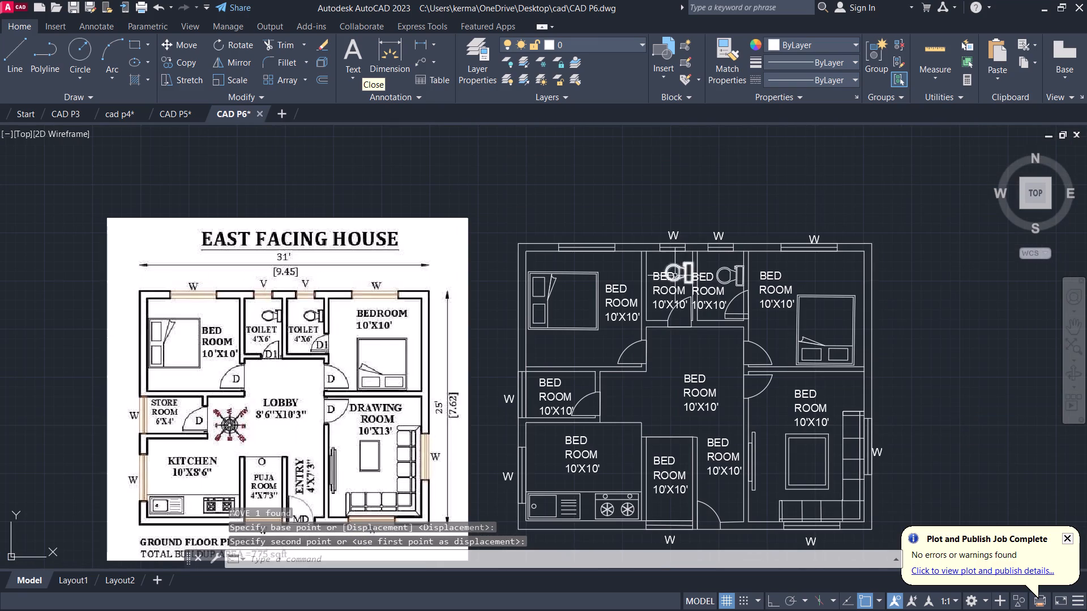
double_click(675, 240)
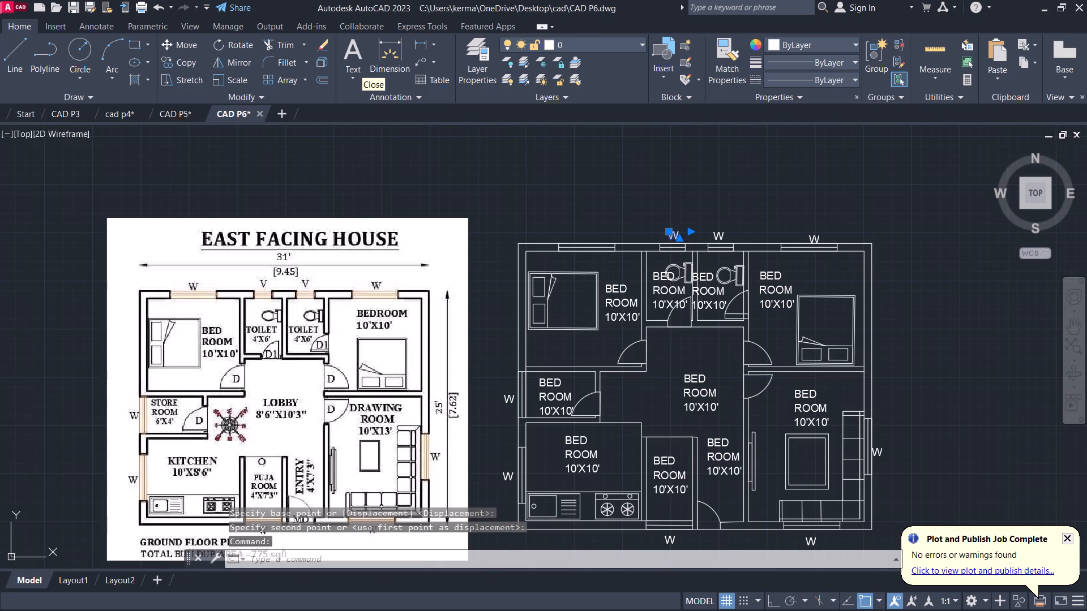
left_click(681, 235)
key("BackSpace")
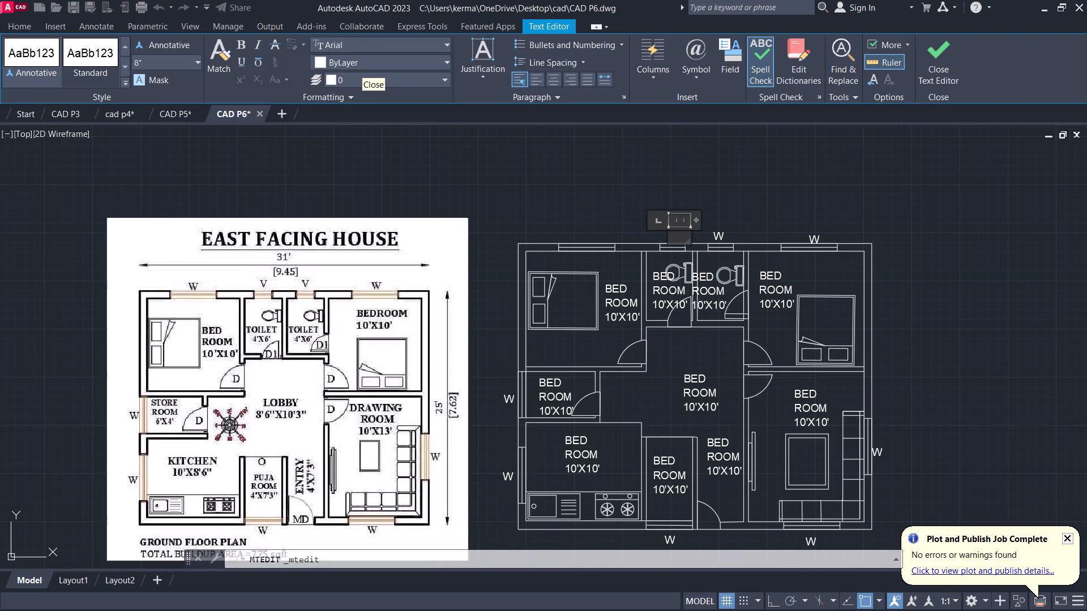
key("v")
left_click(932, 74)
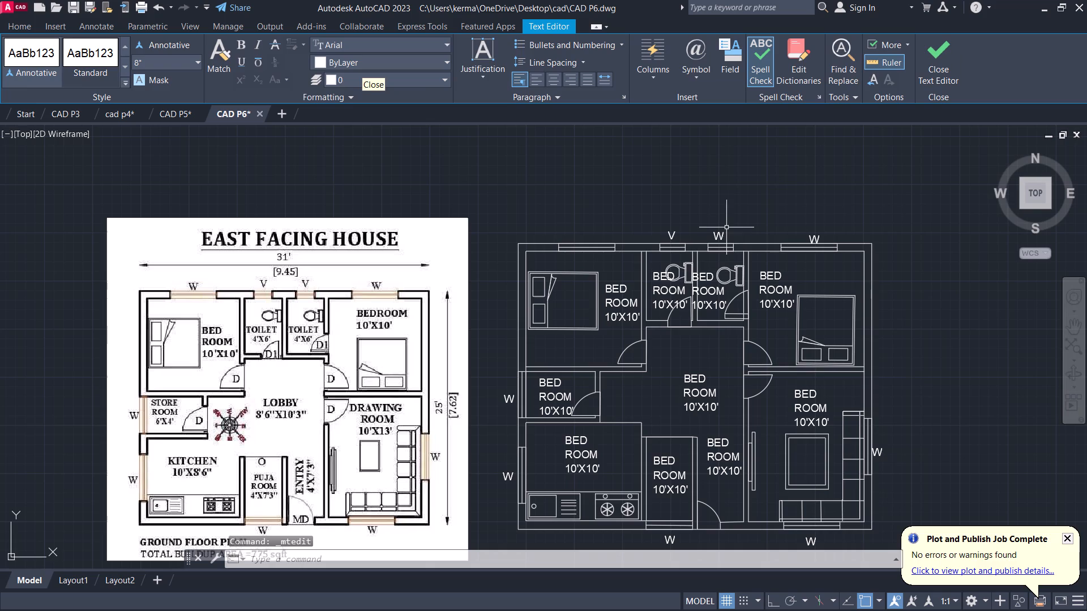
double_click(719, 234)
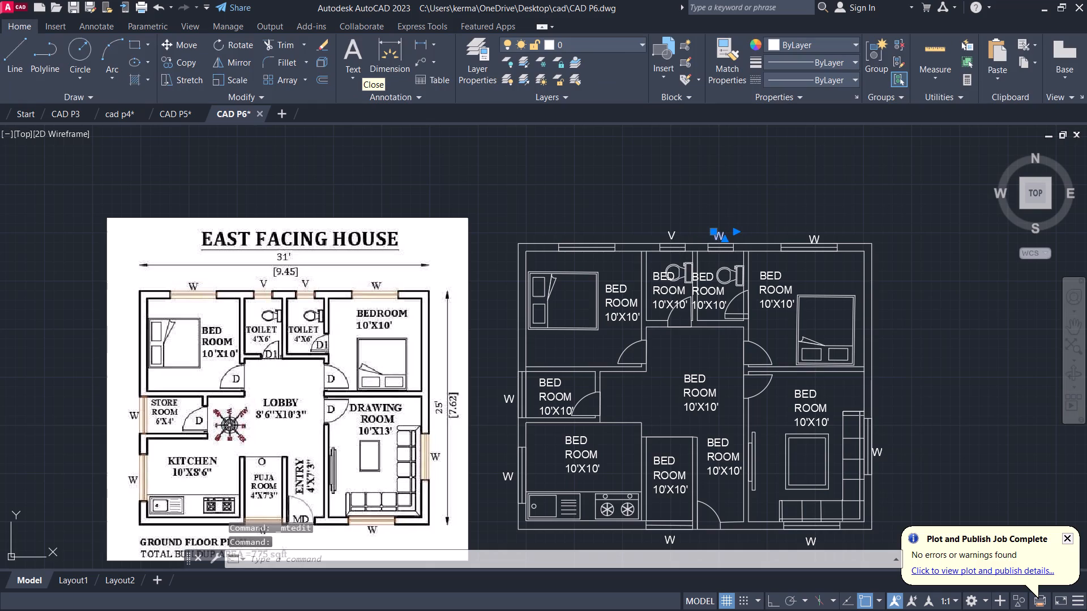
left_click(726, 238)
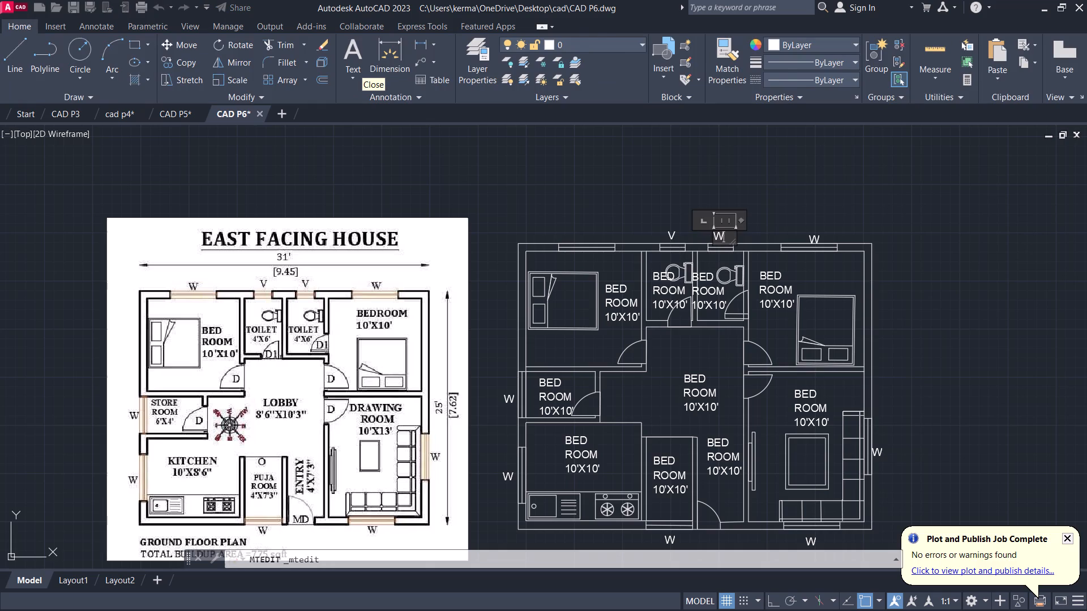
key("BackSpace")
key("v")
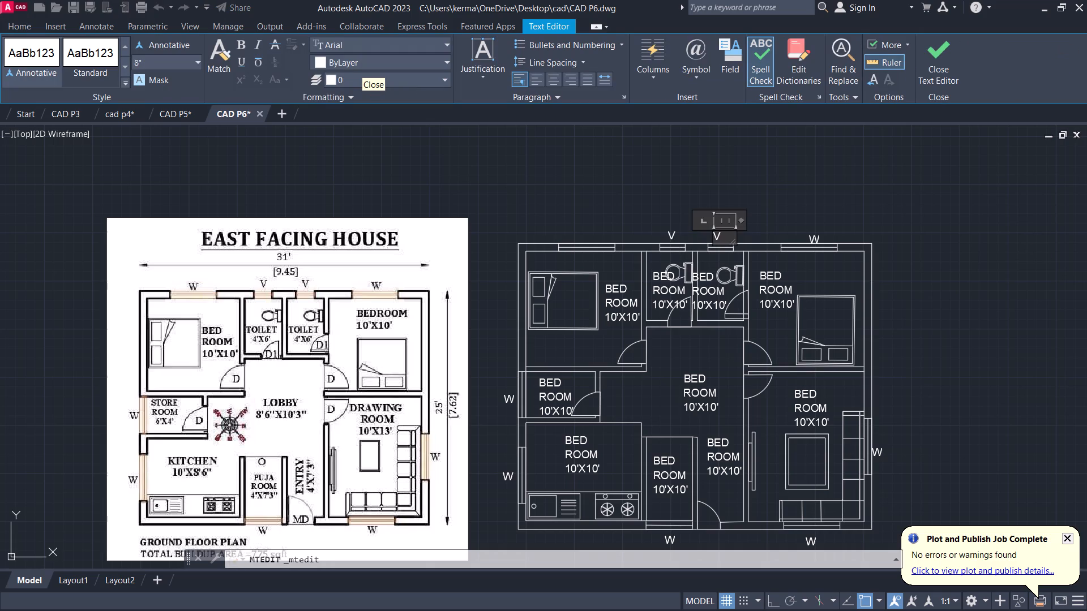
left_click(927, 57)
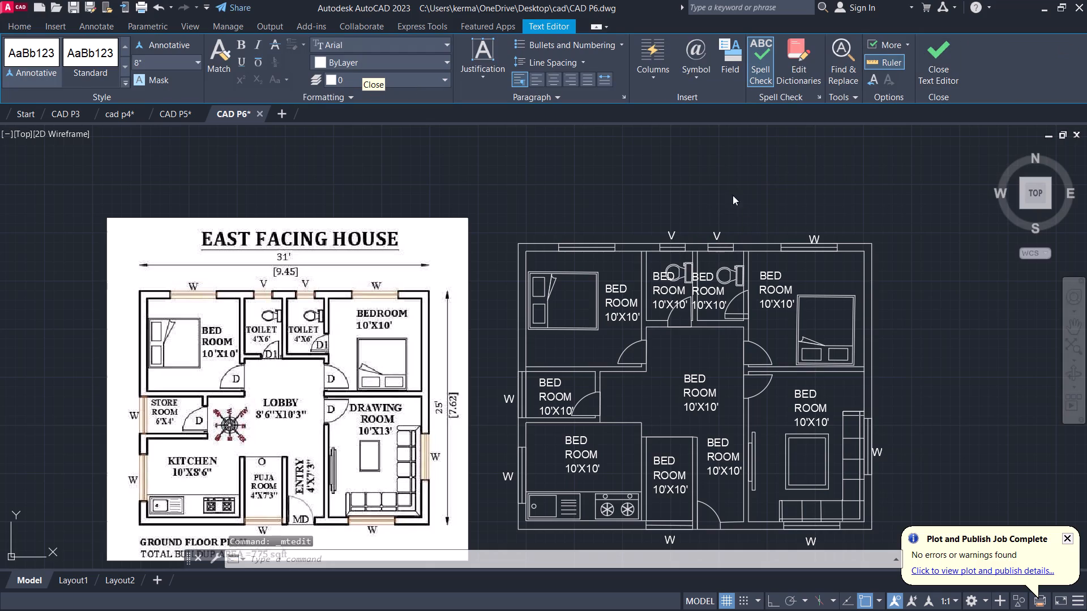
Replace the BED ROOM 10'X10' label text in the west toilet with TOILET and 4'X6' on two lines.
double_click(667, 289)
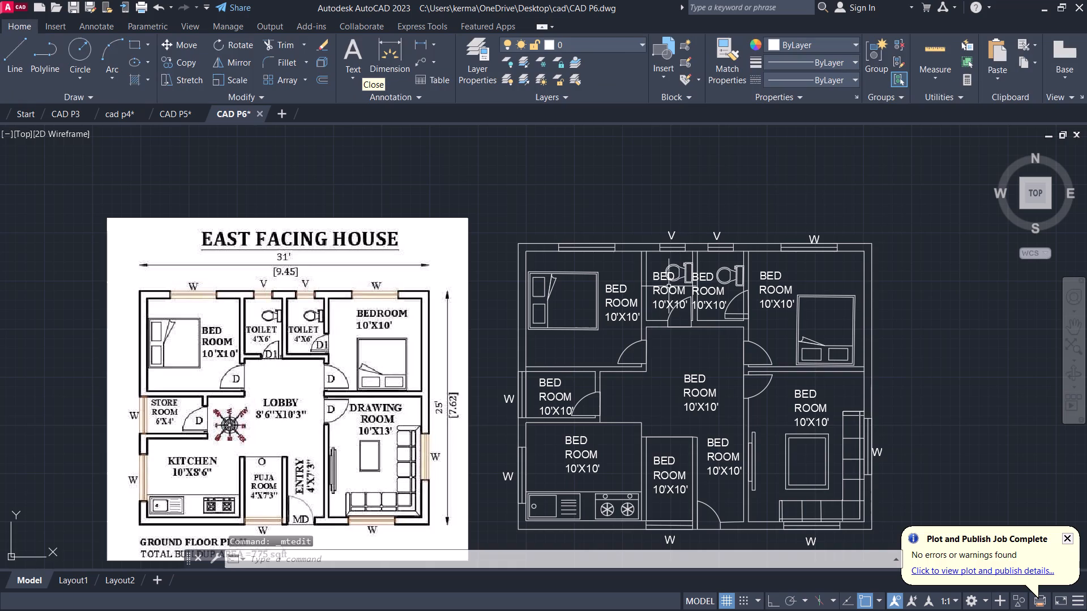
double_click(671, 295)
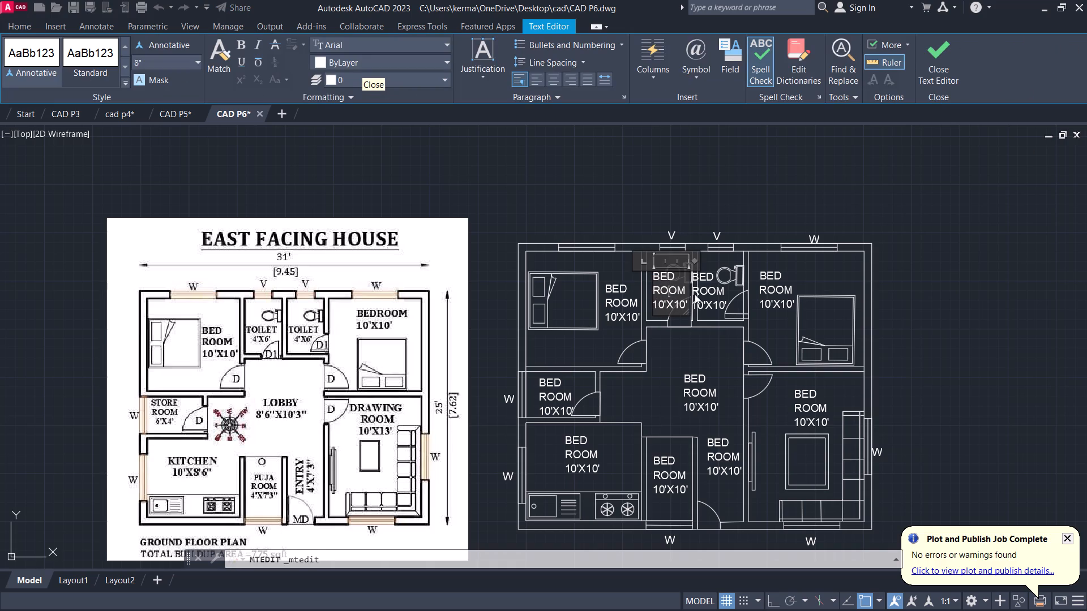
left_click(688, 305)
left_click(686, 305)
left_click_drag(686, 304, 649, 276)
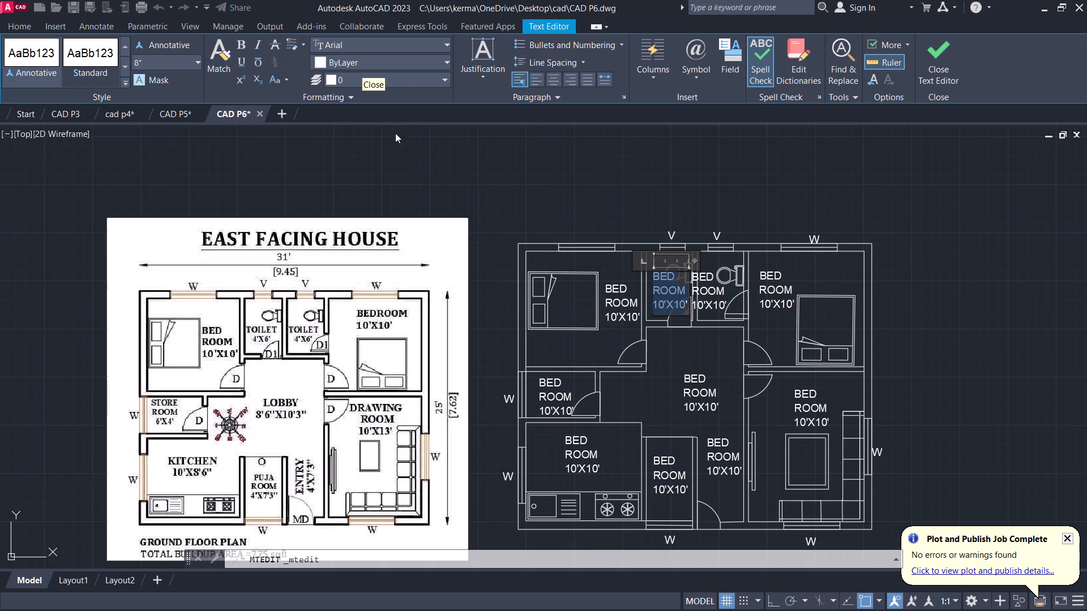
key("Delete")
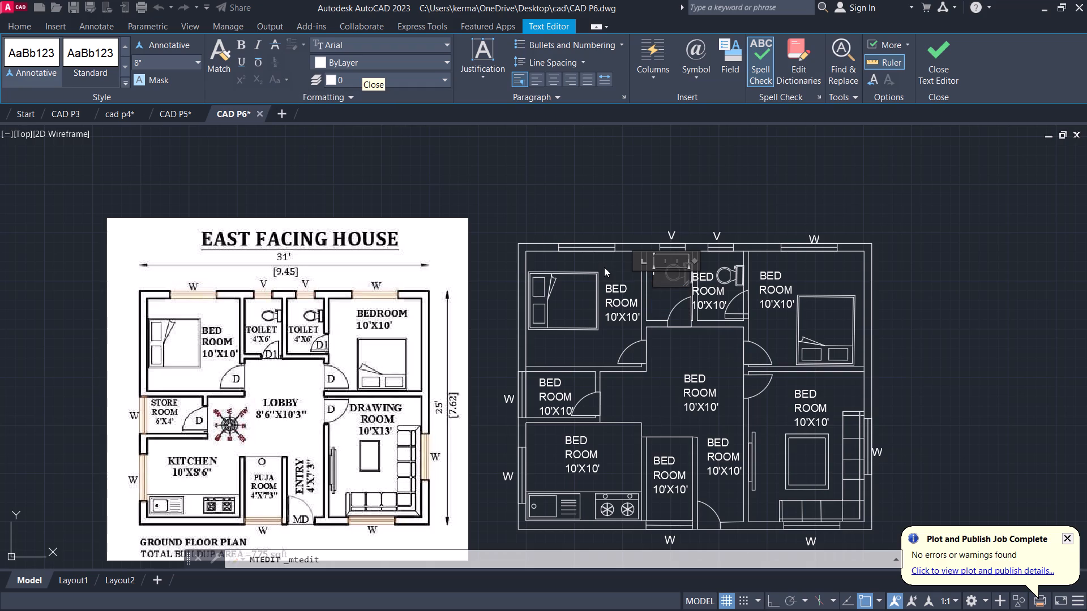
key("Right")
key("BackSpace")
type("TOILET")
key("Return")
type("4'")
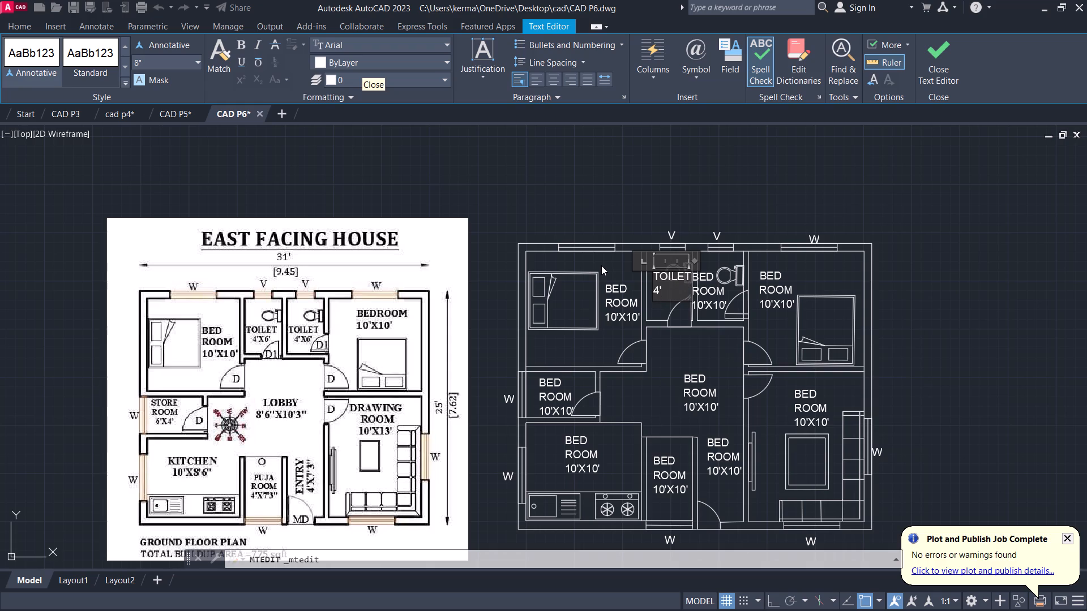
type("X6'")
left_click(943, 61)
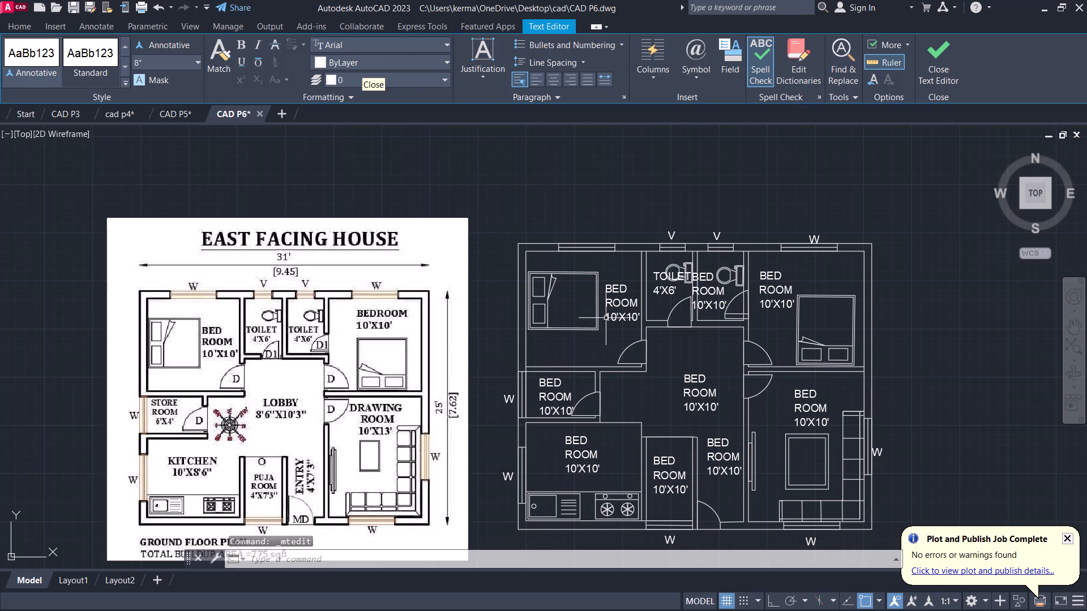
Move the west toilet's TOILET label south, clear of the toilet fixture.
left_click(668, 282)
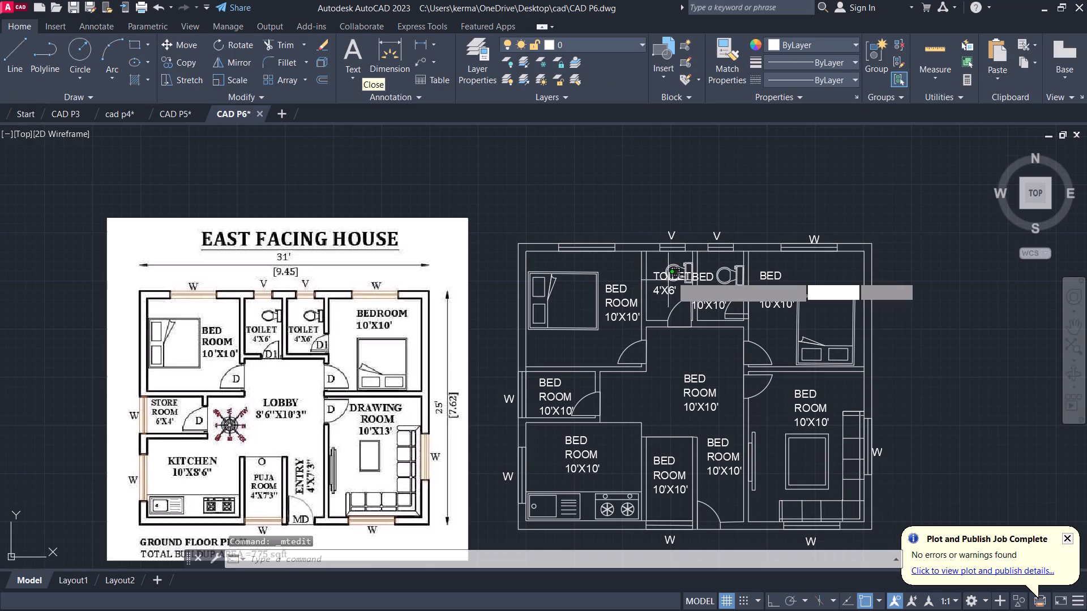
double_click(671, 276)
left_click(670, 274)
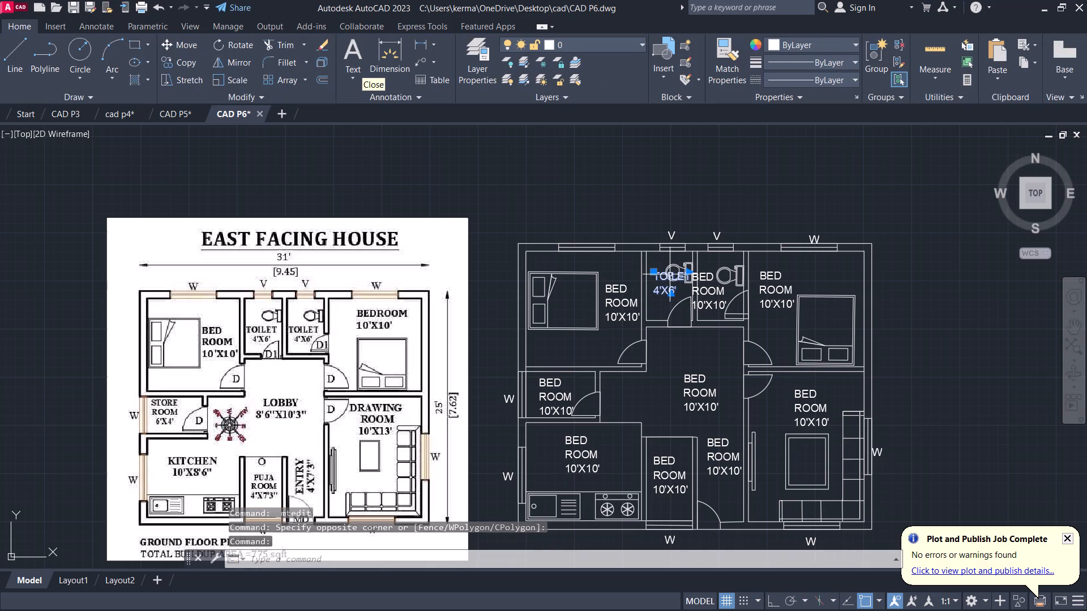
left_click_drag(670, 274, 664, 287)
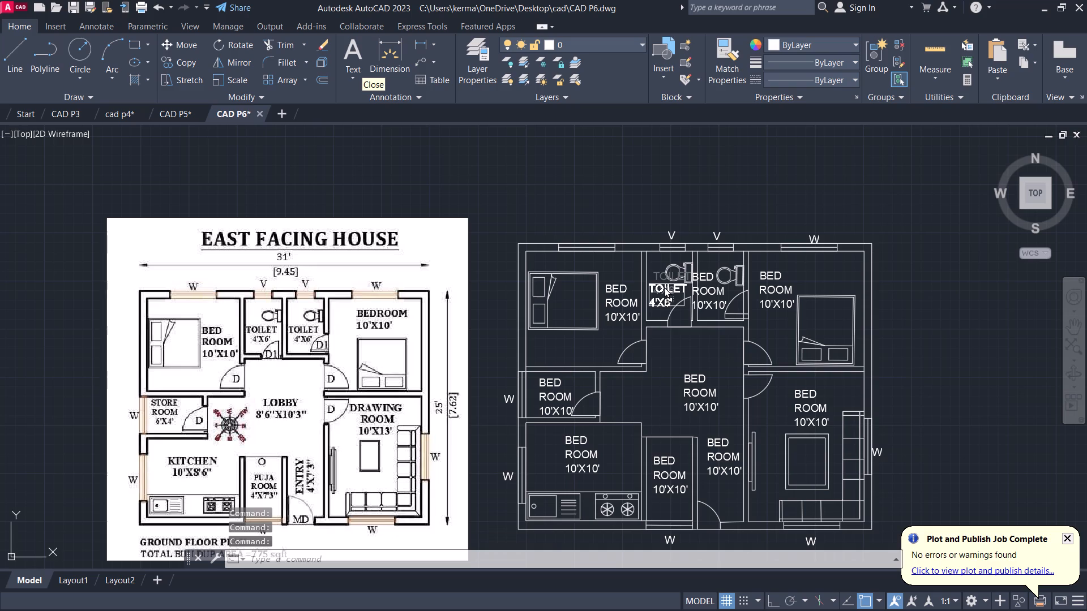
left_click_drag(664, 287, 667, 290)
Replace the BED ROOM 10'X10' label text in the east toilet with TOILET and 4'X6' on two lines.
triple_click(715, 290)
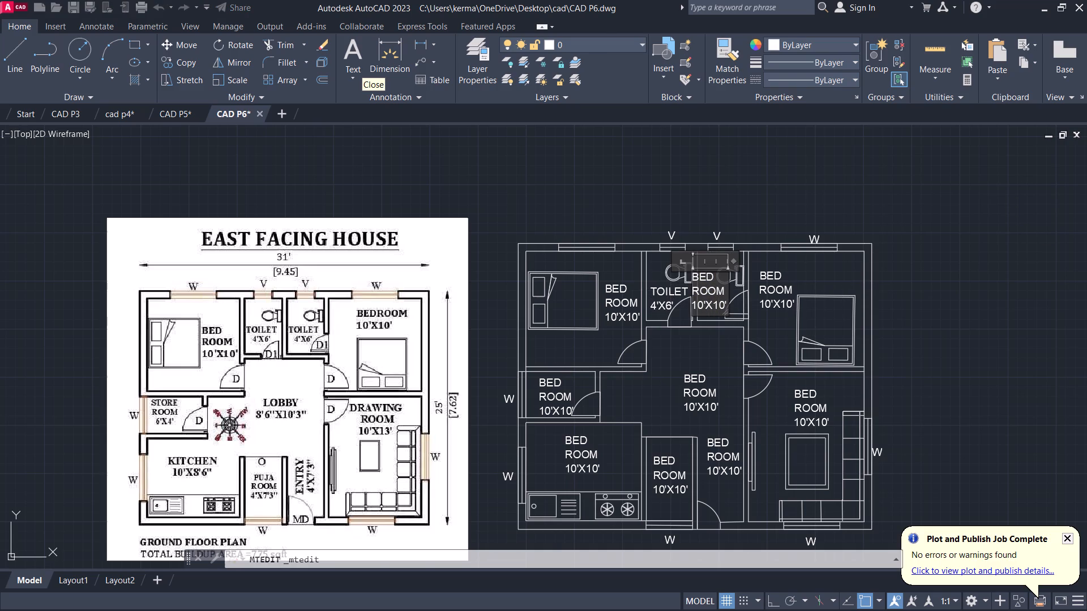
left_click_drag(724, 304, 696, 279)
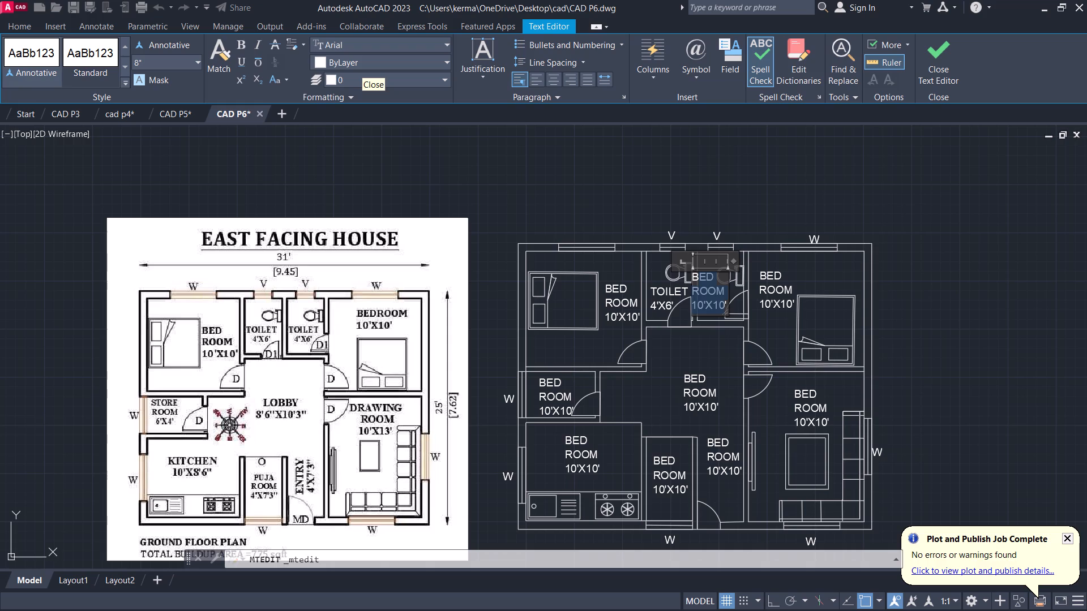
key("Delete")
key("BackSpace")
key("Delete")
type("TOILET")
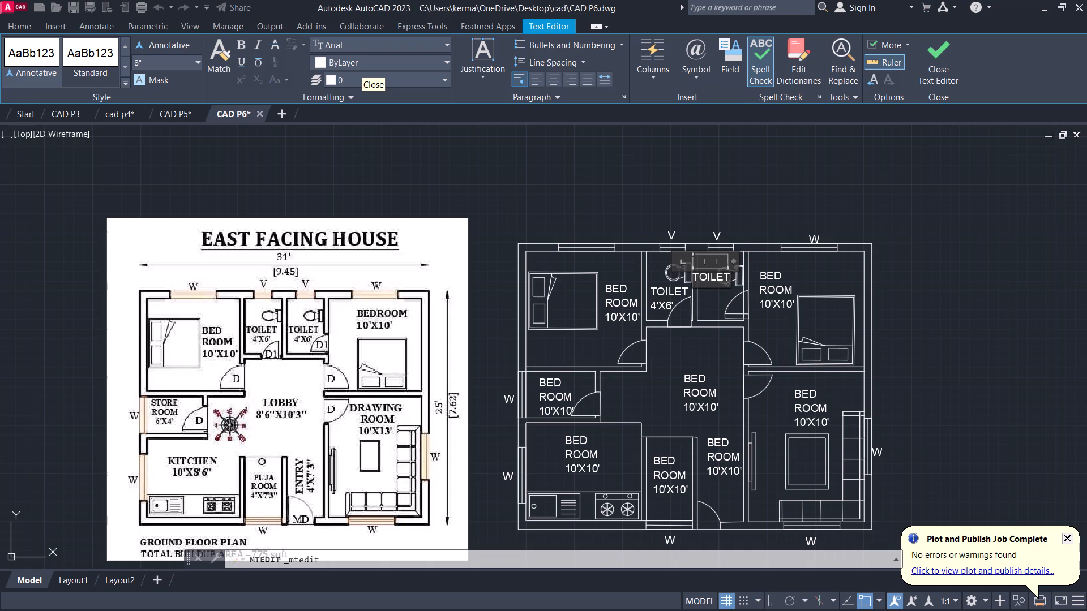
key("Return")
key("4")
key("apostrophe")
type("X6")
key("apostrophe")
left_click(944, 62)
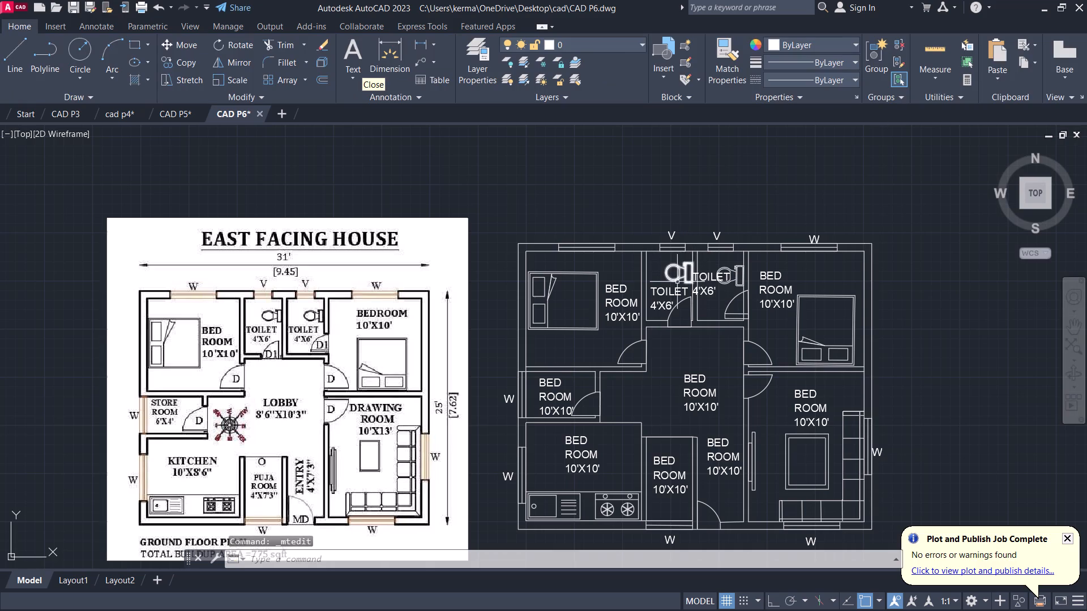
Move the east toilet's TOILET label south and slightly east, clear of the toilet fixture and the west wall.
left_click(705, 275)
left_click_drag(708, 274, 713, 292)
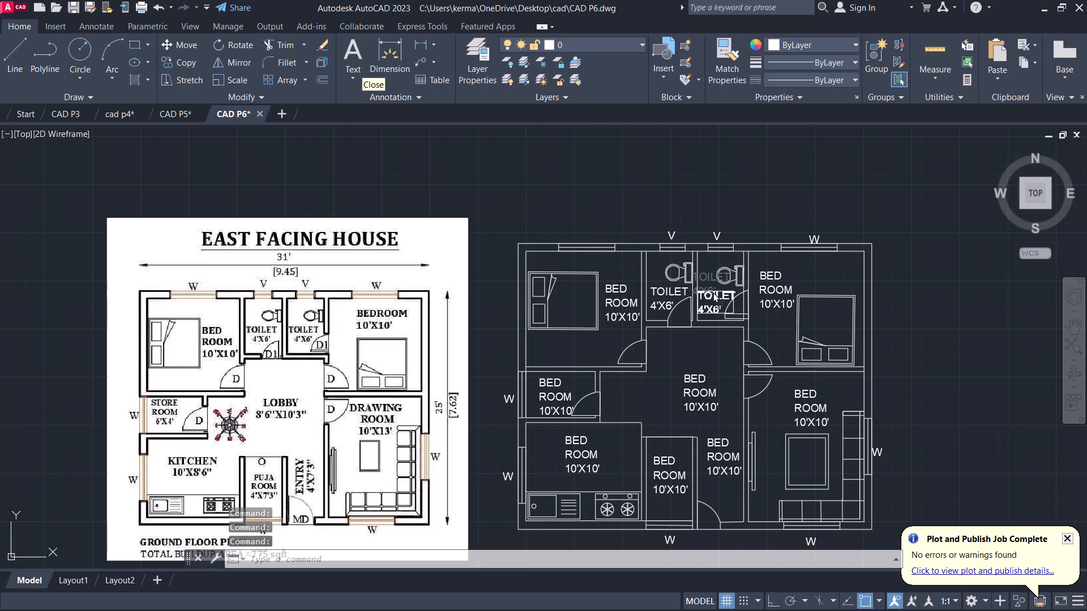
left_click_drag(713, 292, 713, 291)
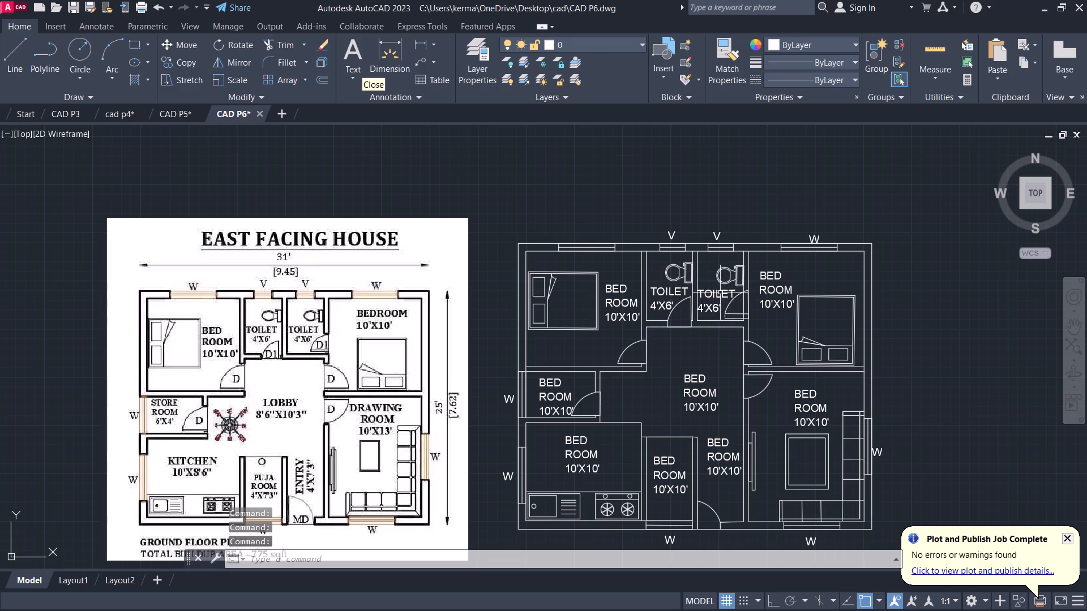
Trim the inner wall line that crosses the east toilet's door opening.
left_click(744, 303)
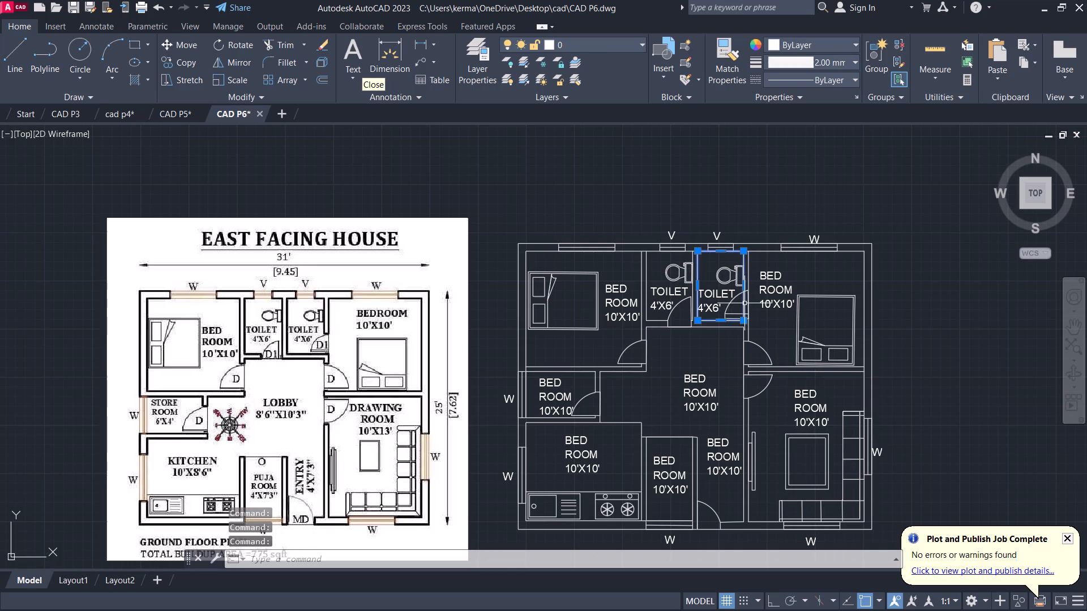
scroll(744, 303, "up", 3)
key("Escape")
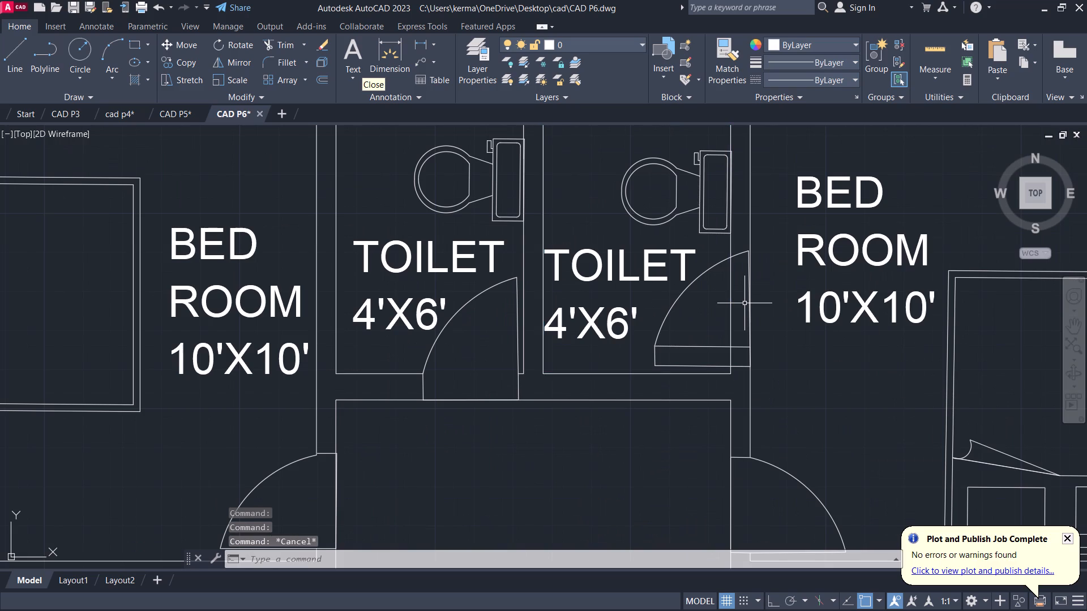
type("TR")
key("Return")
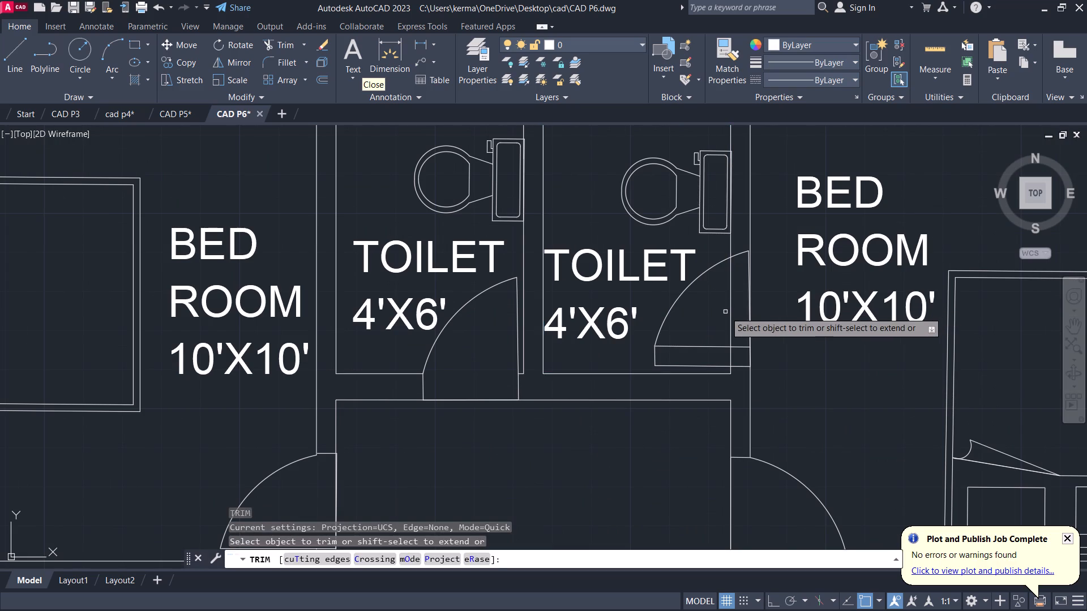
left_click(730, 309)
key("Return")
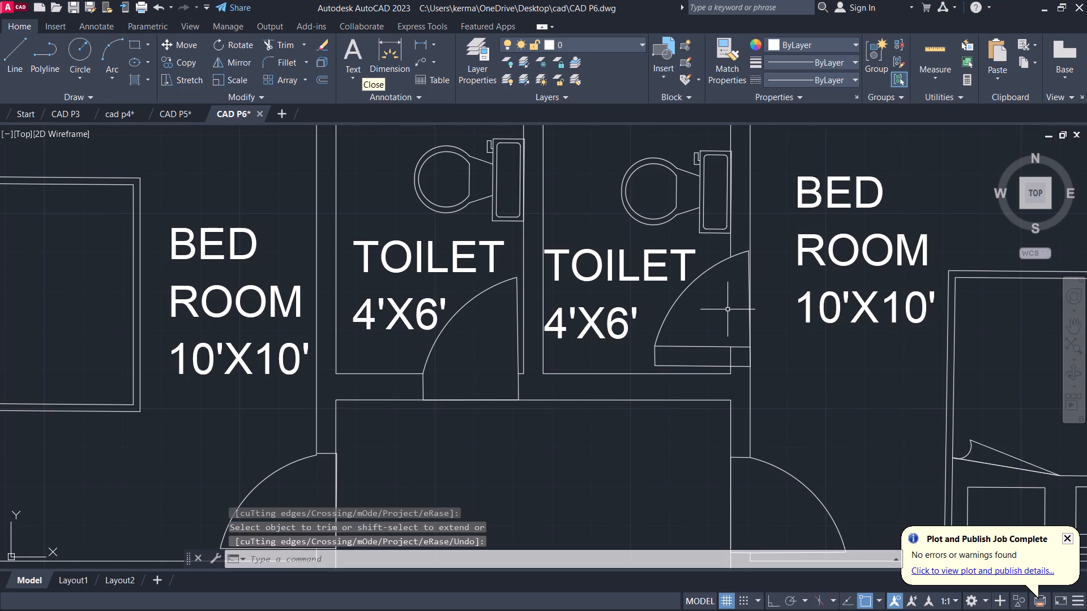
key("Escape")
Widen the text frame of the northeast bedroom's label so BED ROOM fits on one line above 10'X10'.
scroll(727, 299, "down", 2)
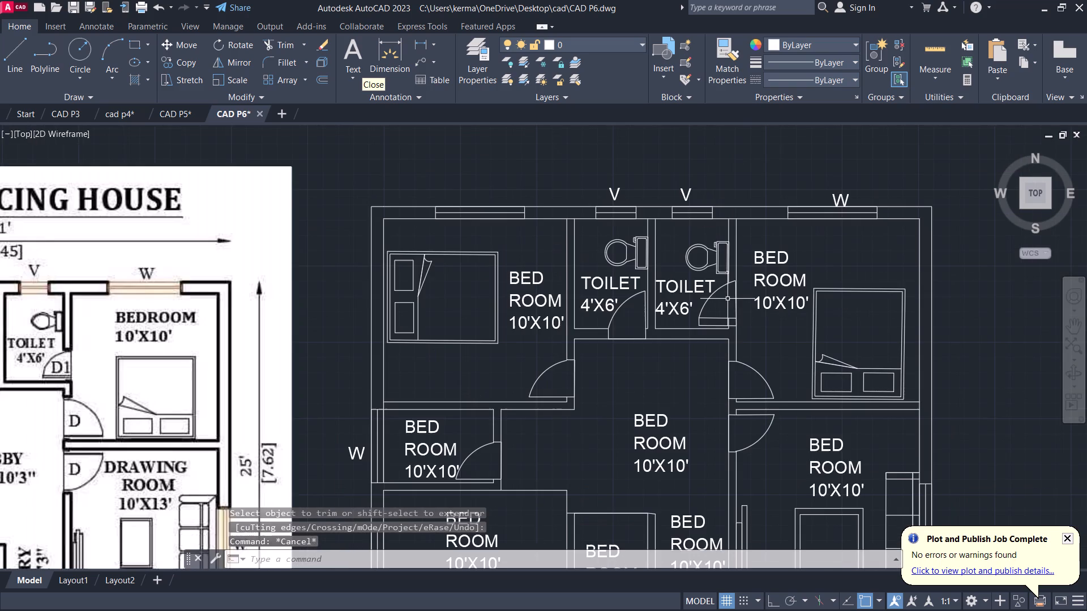
double_click(771, 275)
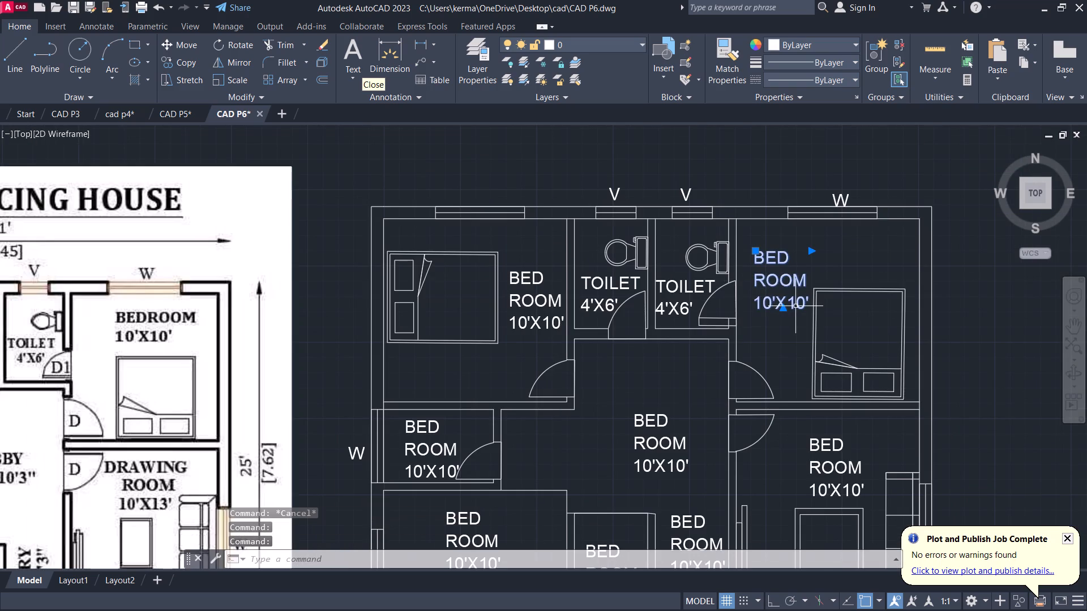
double_click(795, 306)
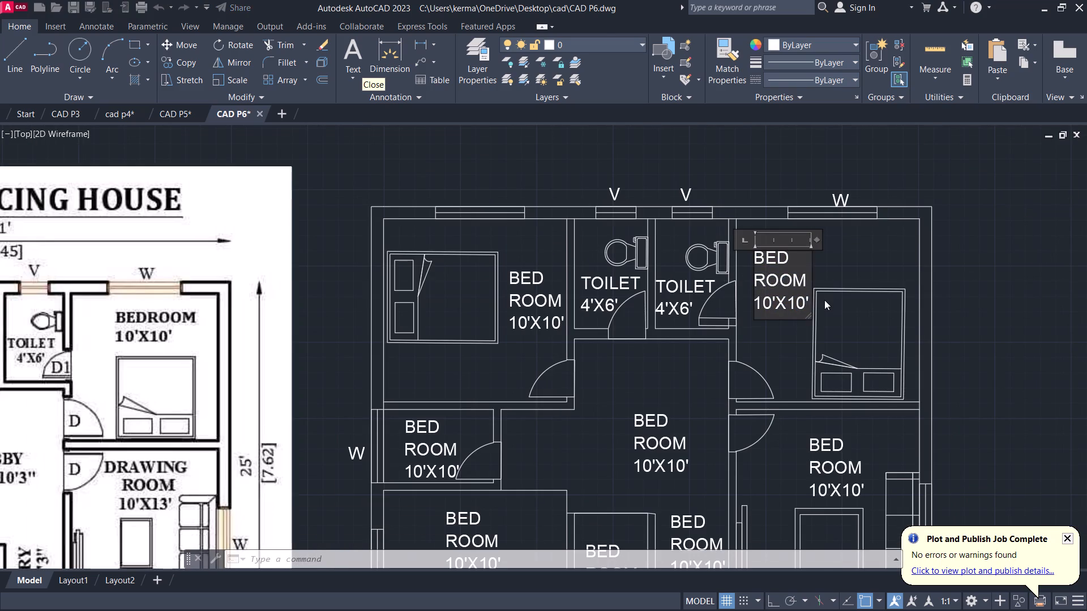
left_click_drag(809, 298, 795, 285)
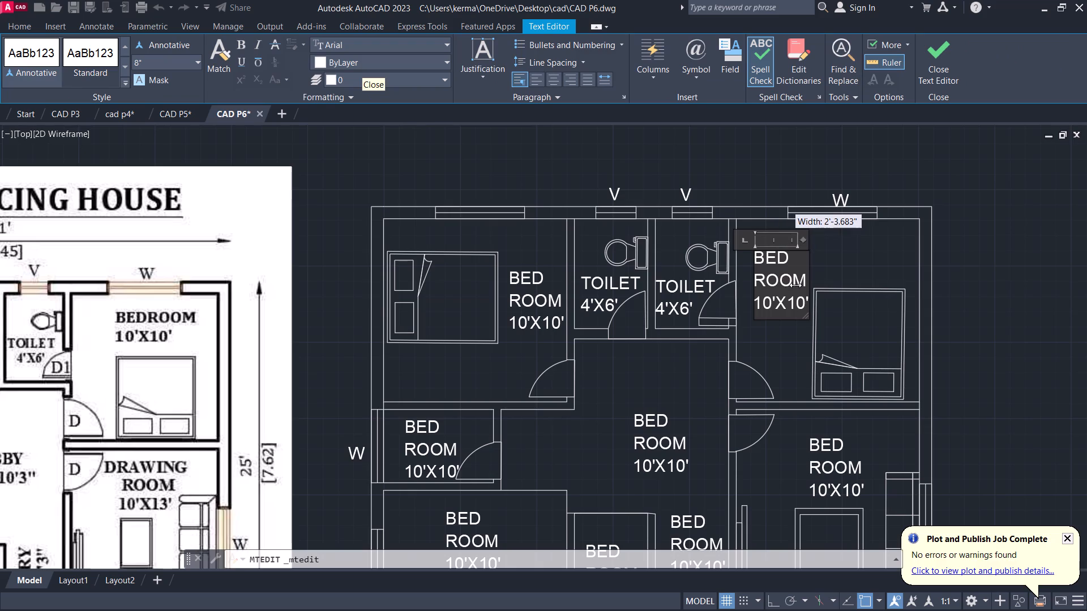
left_click_drag(795, 285, 853, 272)
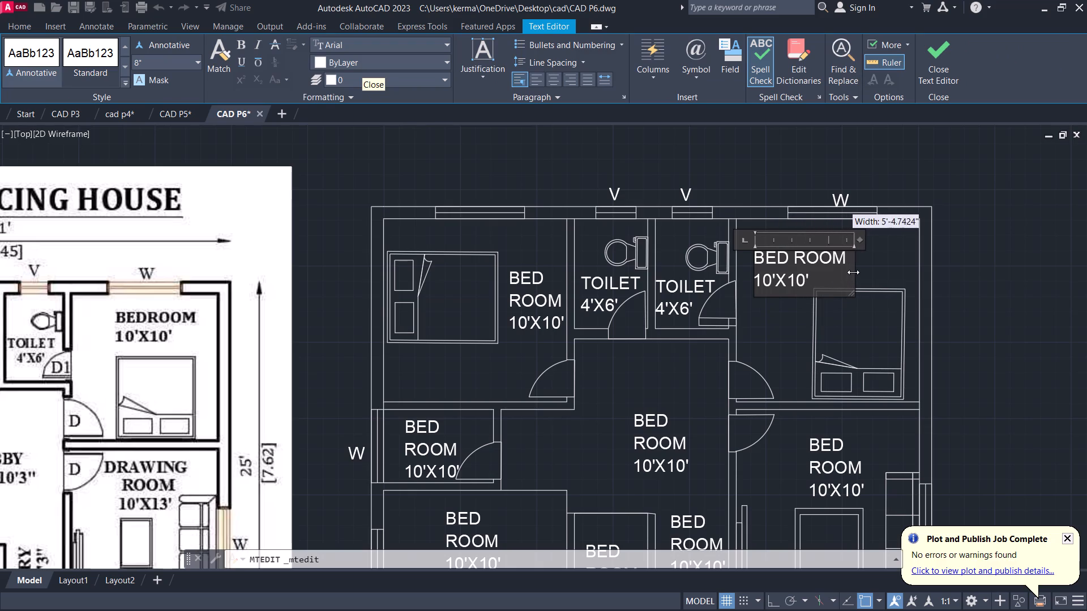
left_click_drag(853, 272, 857, 271)
Try to indent the 10'X10' line of the northeast bedroom's label with spaces, and finish editing the text.
left_click(758, 283)
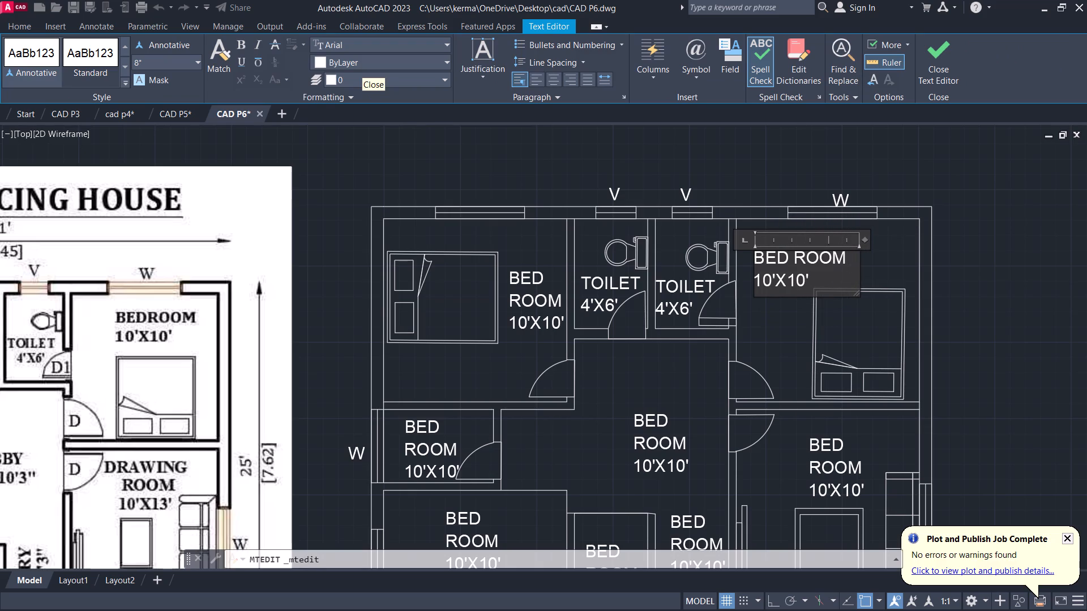
key("Left")
key("space")
key("space")
key("space")
key("space")
key("space")
key("space")
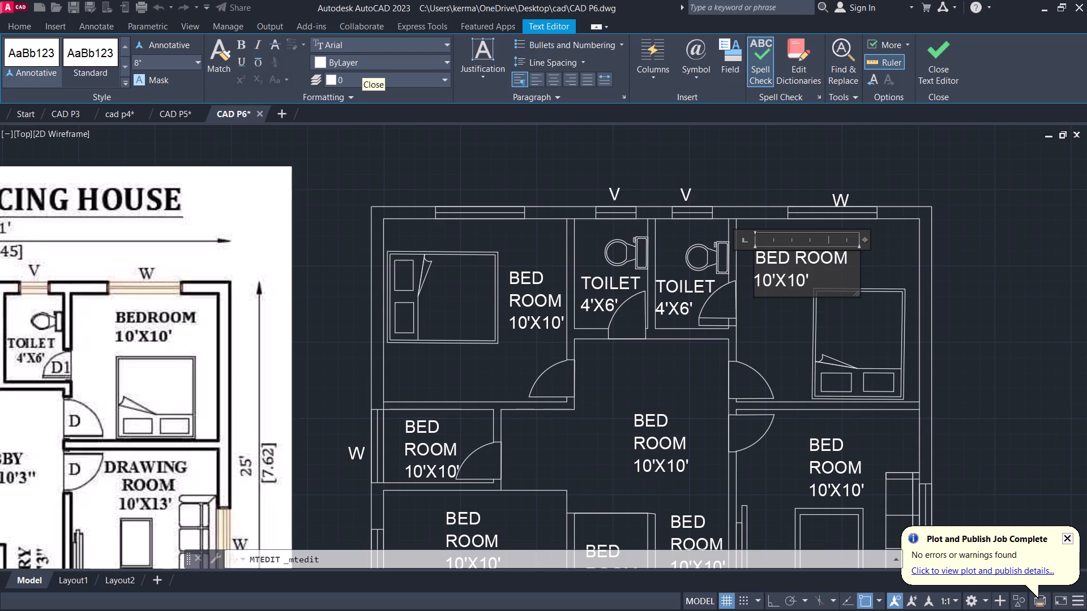
key("space")
key("space")
key("space")
key("space")
left_click(851, 265)
key("BackSpace")
left_click(942, 46)
Move the northeast bedroom's label east and slightly north, centring it above the bed.
left_click(786, 255)
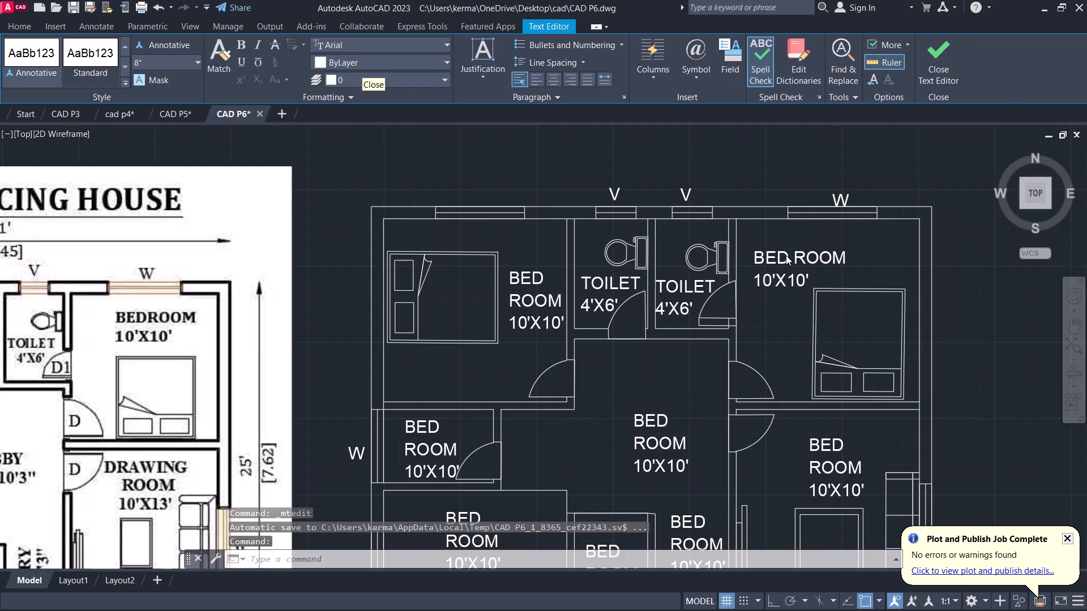
left_click_drag(787, 251, 832, 243)
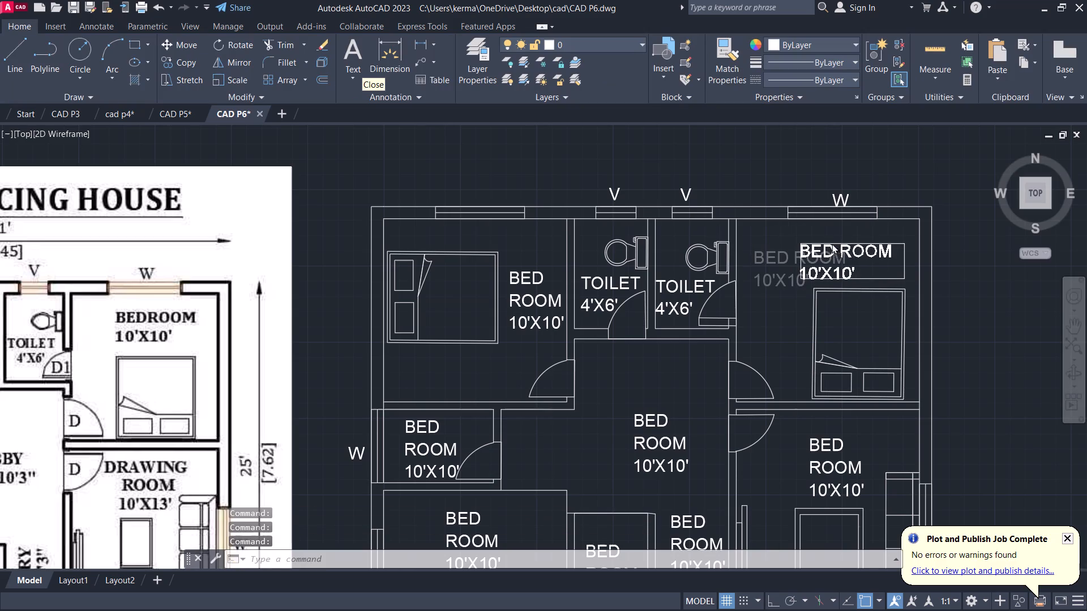
left_click_drag(832, 243, 831, 242)
Widen the text frame of the drawing room's label so BED ROOM fits on one line above 10'X10'.
middle_click_drag(791, 337, 892, 208)
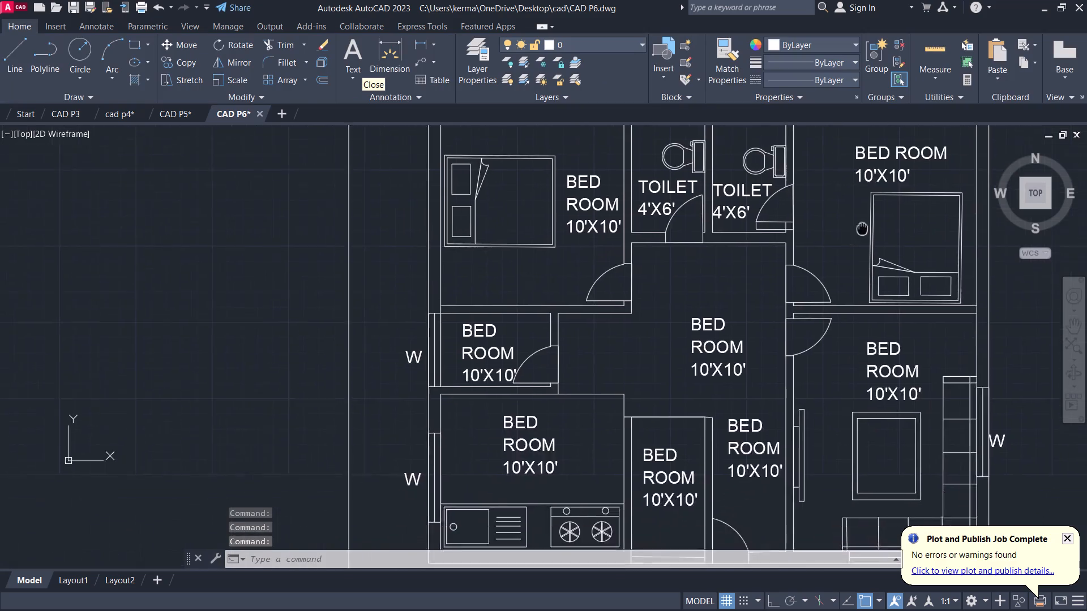
middle_click_drag(892, 208, 896, 206)
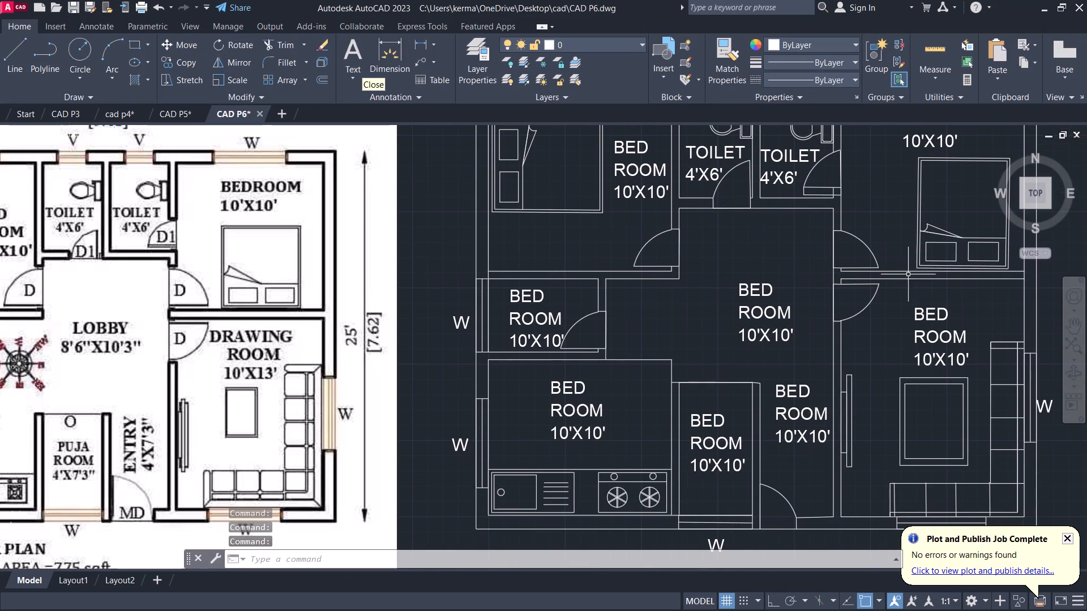
triple_click(964, 362)
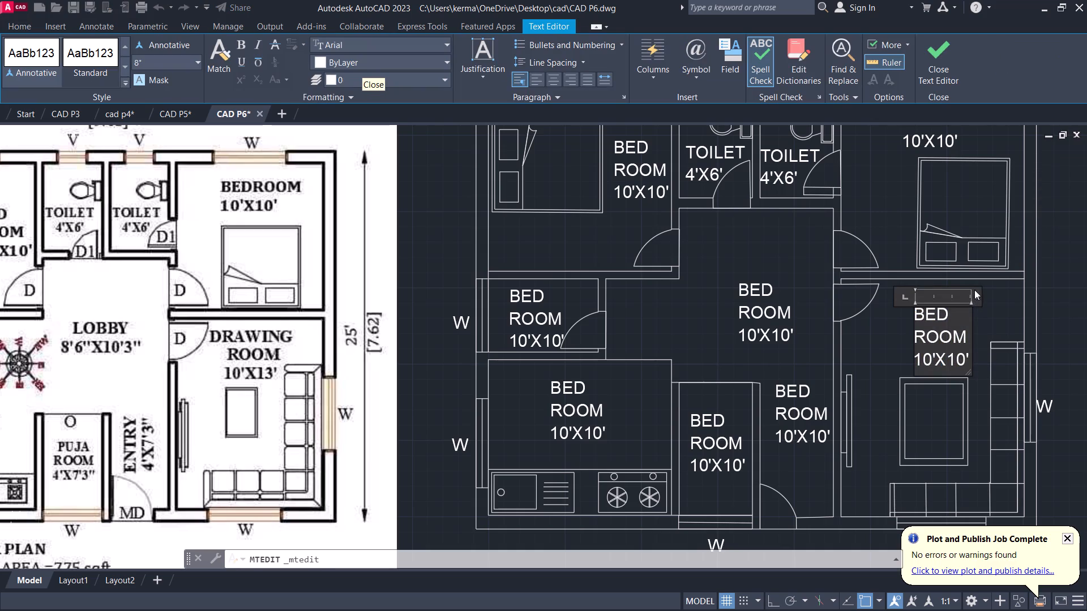
left_click_drag(975, 295, 1009, 295)
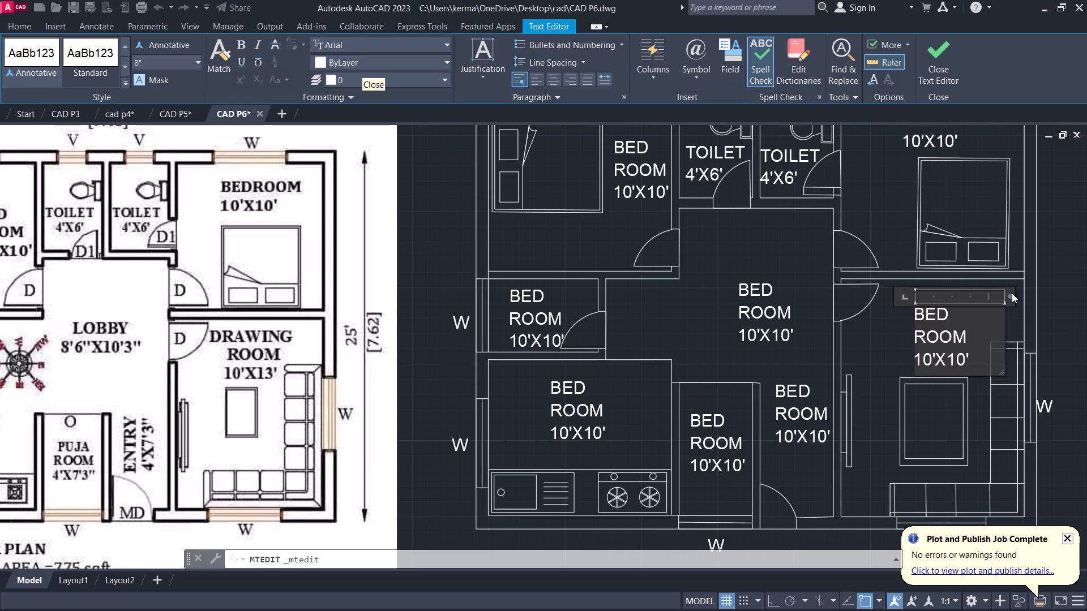
left_click_drag(1011, 295, 1029, 296)
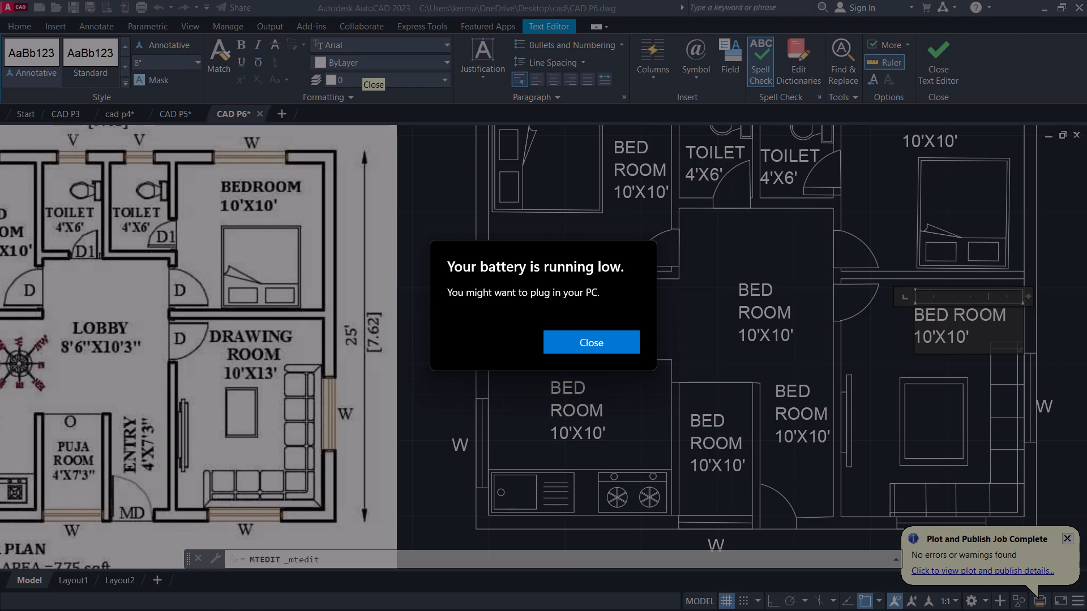
left_click(590, 343)
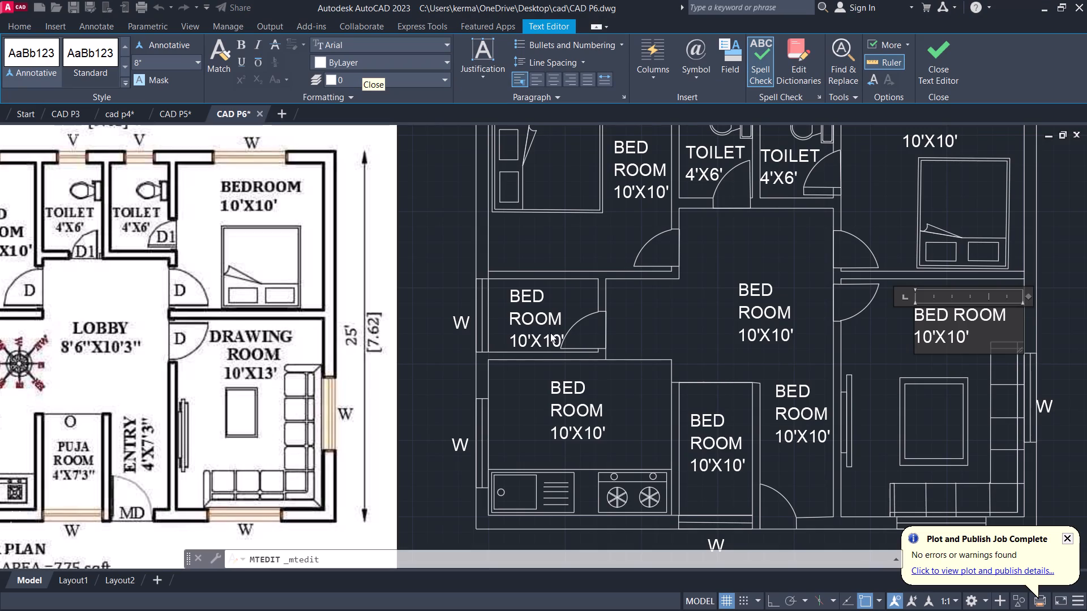
double_click(550, 332)
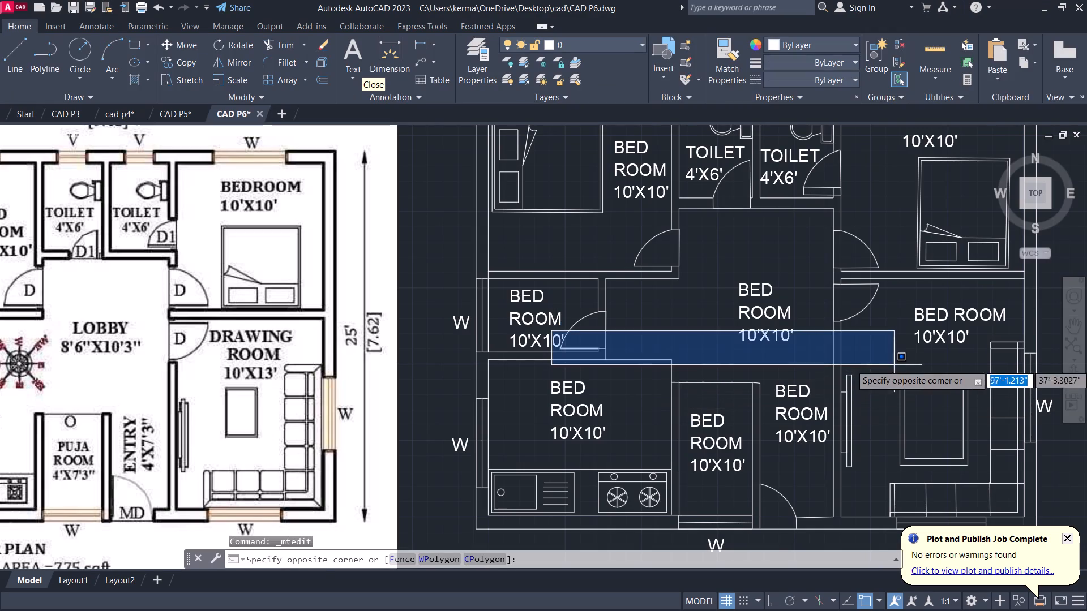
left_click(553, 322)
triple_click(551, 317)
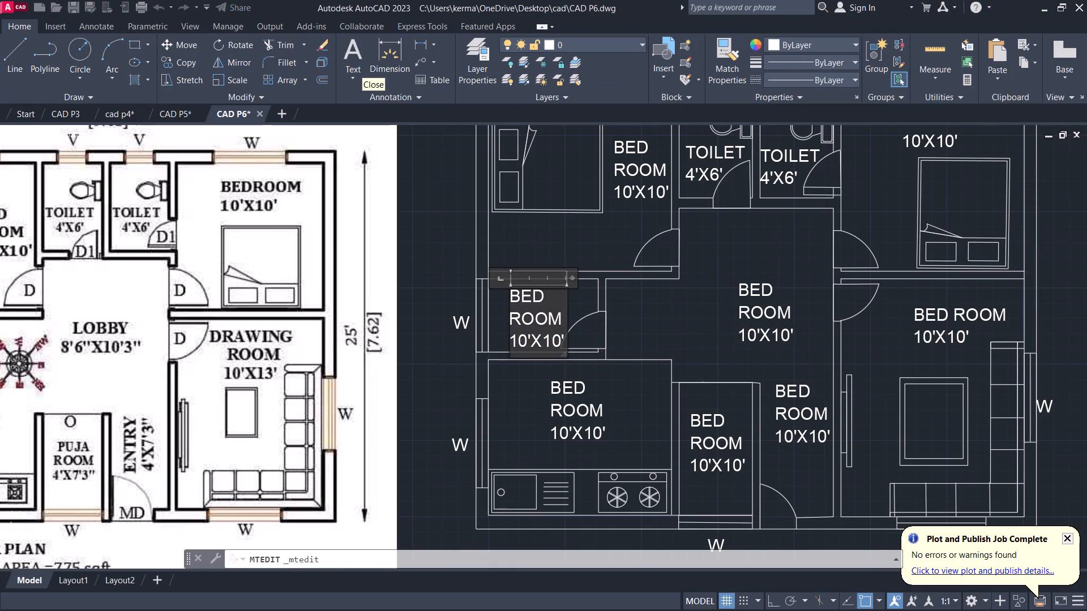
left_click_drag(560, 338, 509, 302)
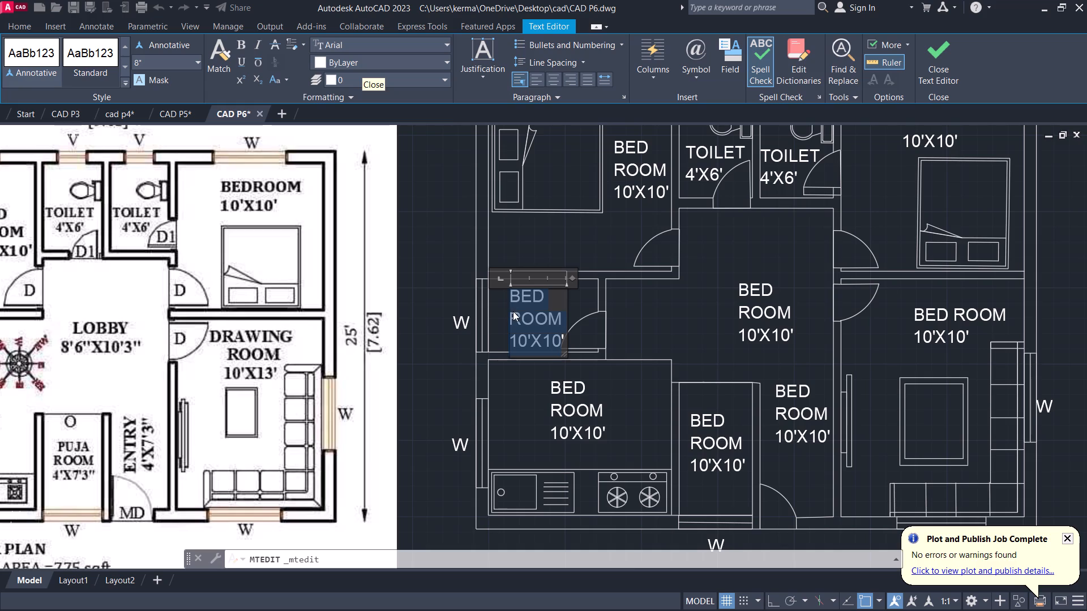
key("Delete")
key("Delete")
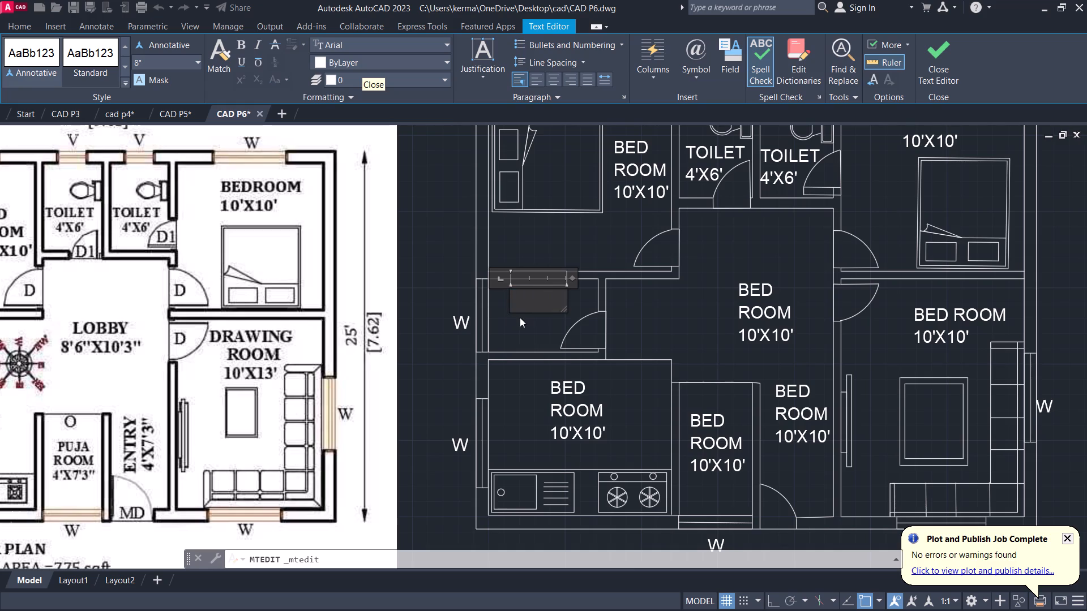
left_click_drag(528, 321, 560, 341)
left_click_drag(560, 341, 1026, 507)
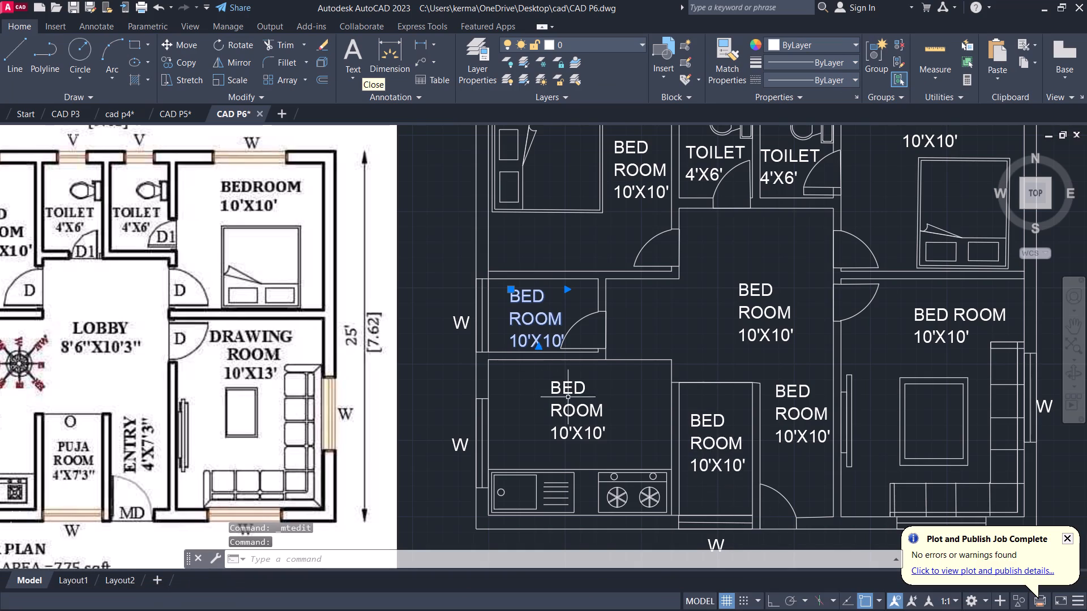
Replace the text of the label in the small west room above the kitchen with STORE ROOM on two lines.
middle_click_drag(584, 389, 719, 378)
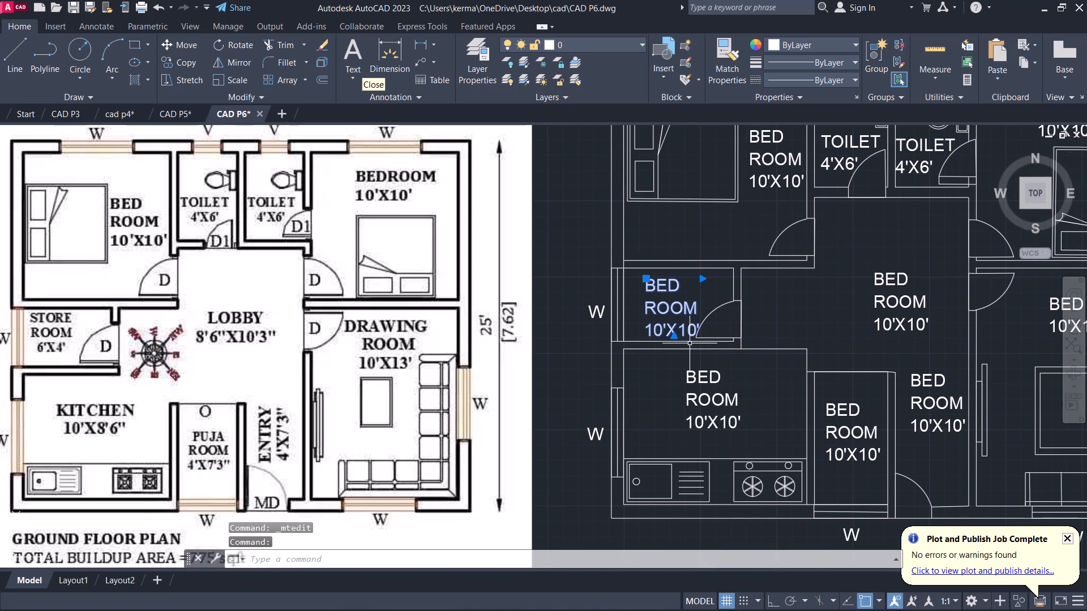
triple_click(677, 324)
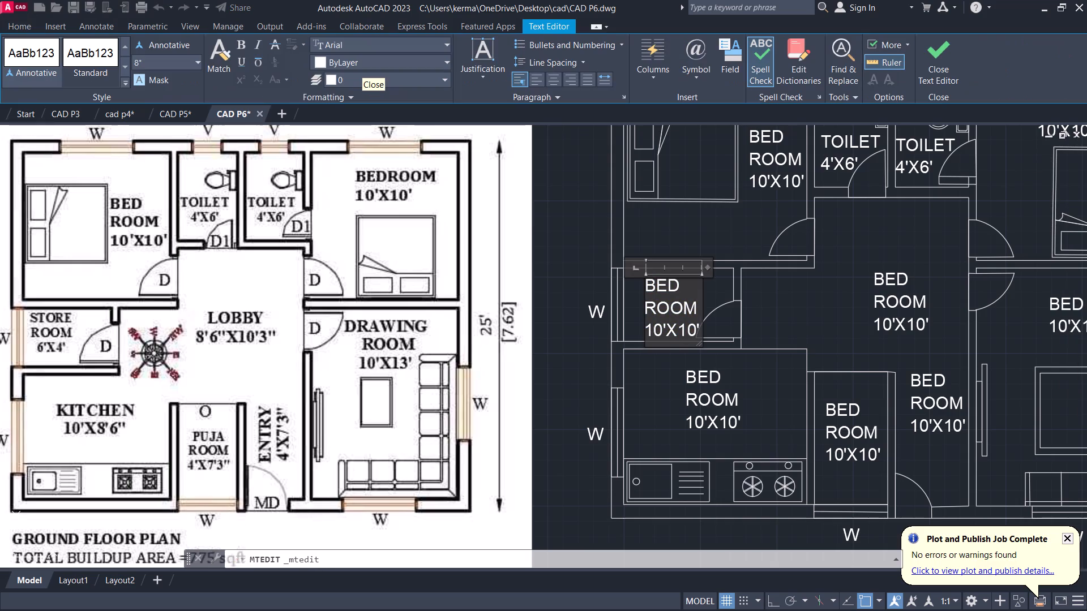
left_click_drag(695, 331, 657, 300)
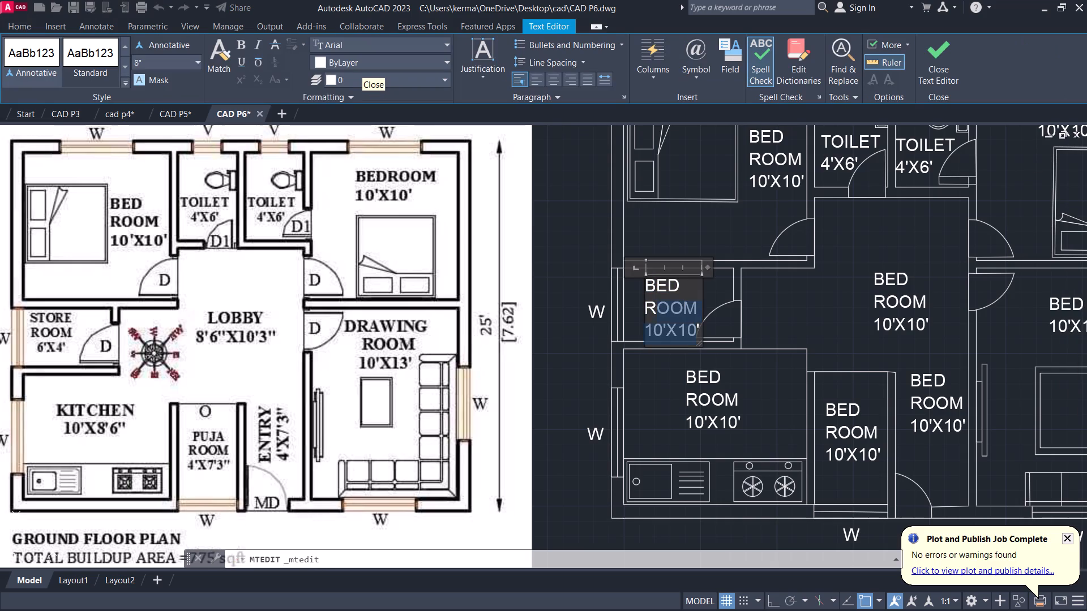
left_click_drag(657, 300, 650, 295)
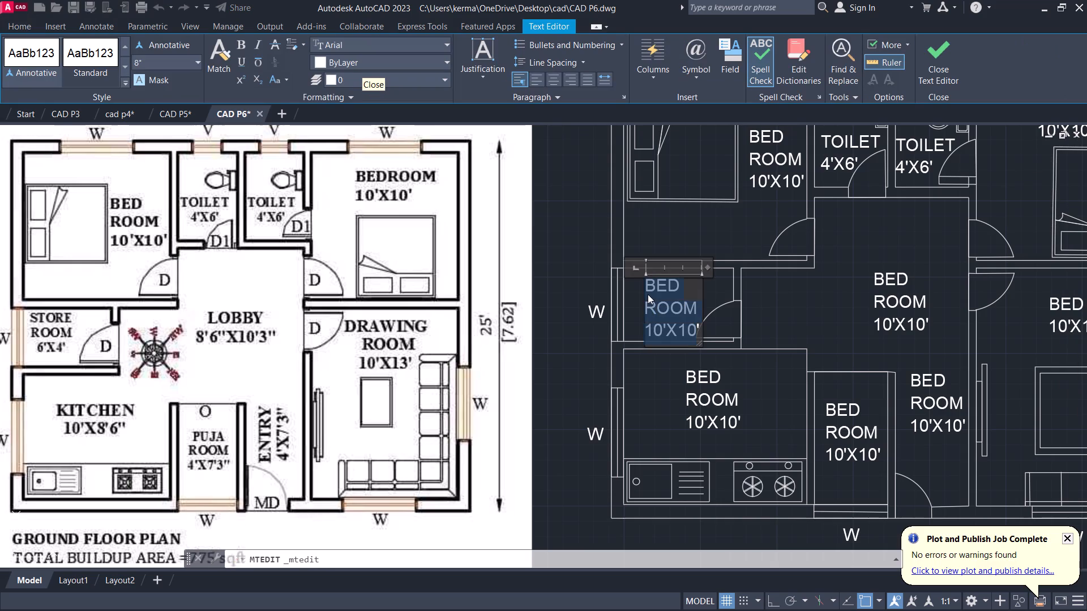
key("Delete")
key("Delete")
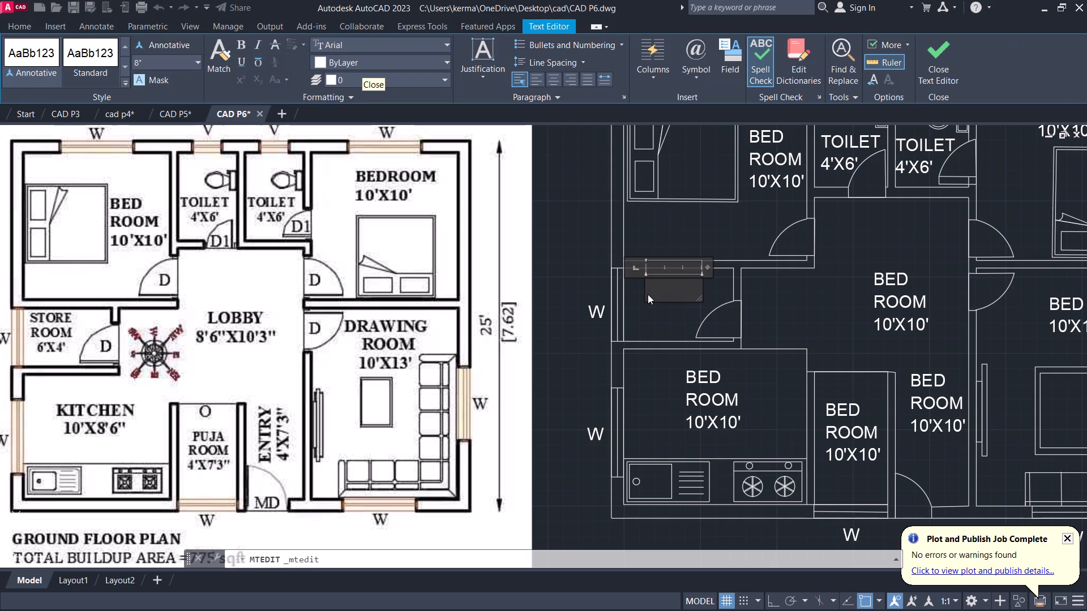
key("s")
key("t")
key("o")
key("r")
key("e")
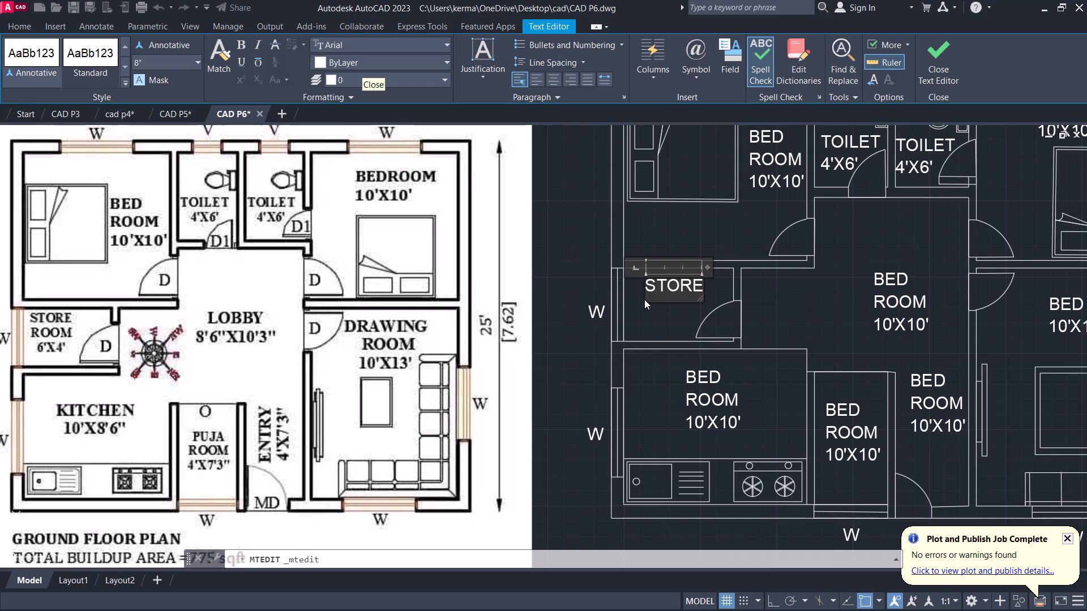
type("ROOM")
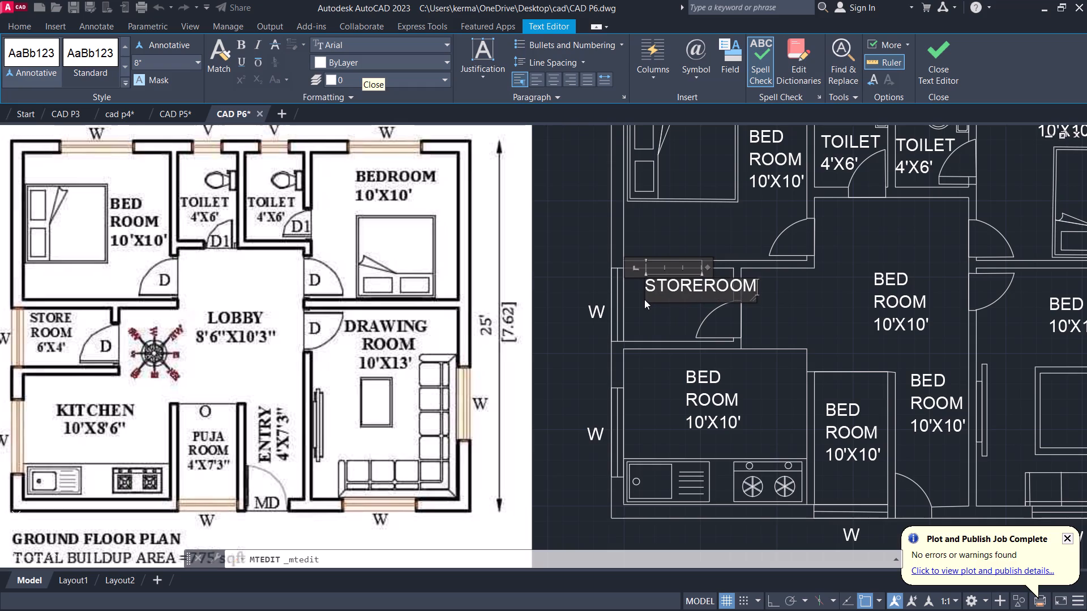
key("Left")
key("Left")
key("Left")
key("Left")
key("Left")
key("Right")
key("space")
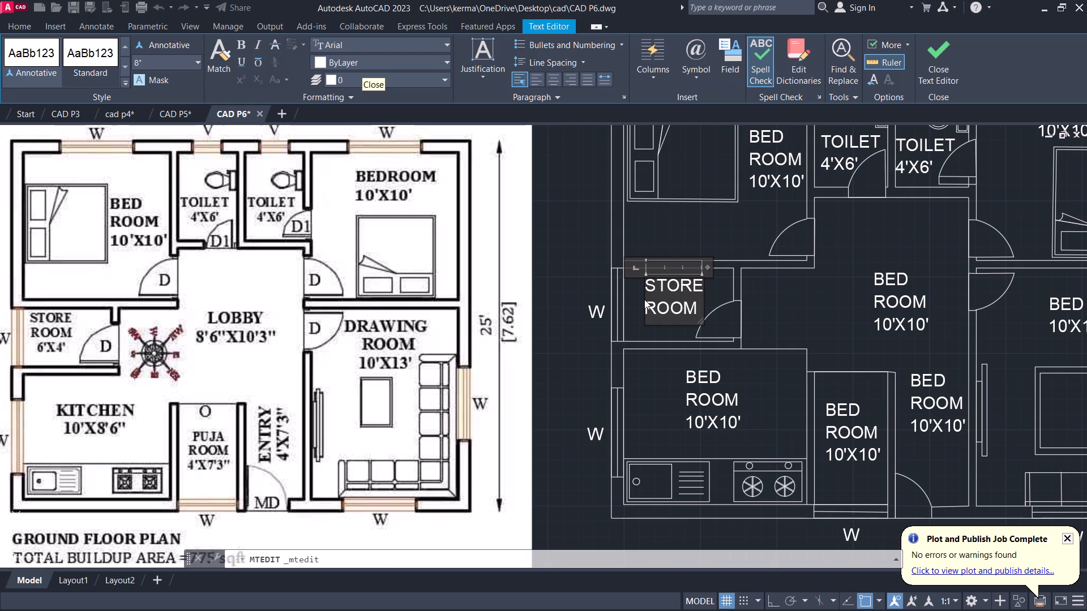
Add the size 6'X4' below STORE ROOM in the same label and finish editing the text.
key("Right")
key("Right")
key("Right")
key("Right")
key("Right")
key("Right")
key("Right")
key("Right")
key("Right")
key("Right")
key("Right")
key("Right")
key("Right")
key("Right")
key("Right")
key("space")
type("6\"")
key("BackSpace")
key("apostrophe")
type("X4'")
left_click(948, 49)
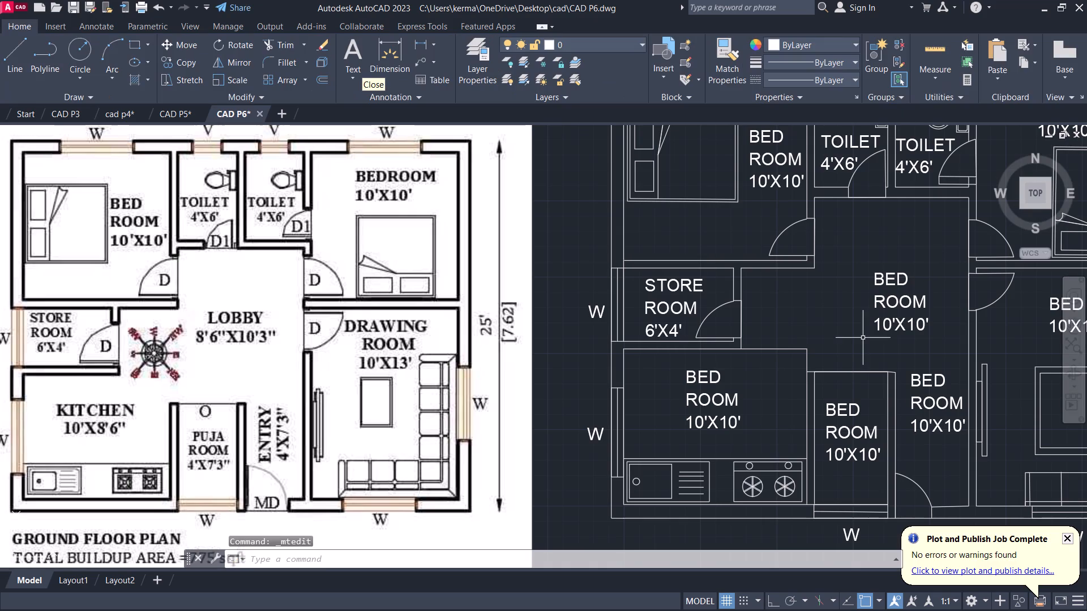
Replace the text of the label in the central hall with LOBBY.
triple_click(915, 299)
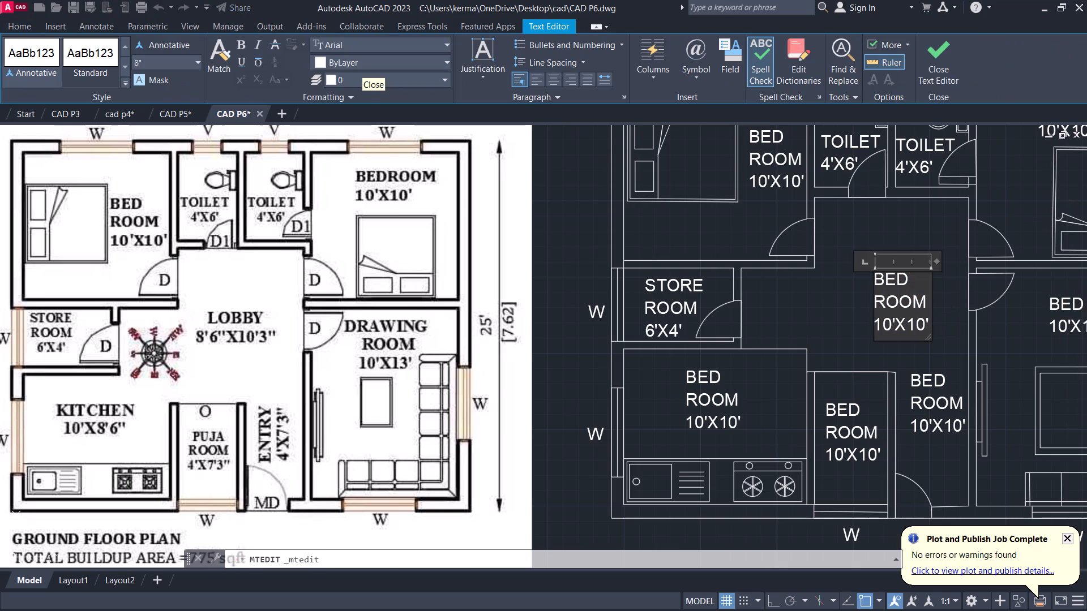
left_click_drag(928, 328, 859, 278)
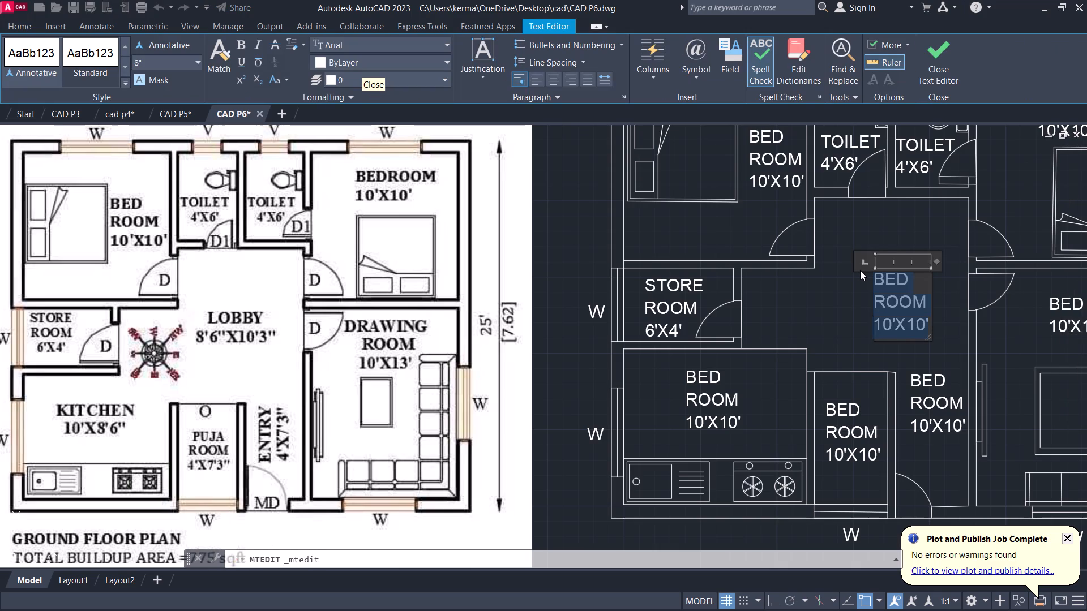
key("Delete")
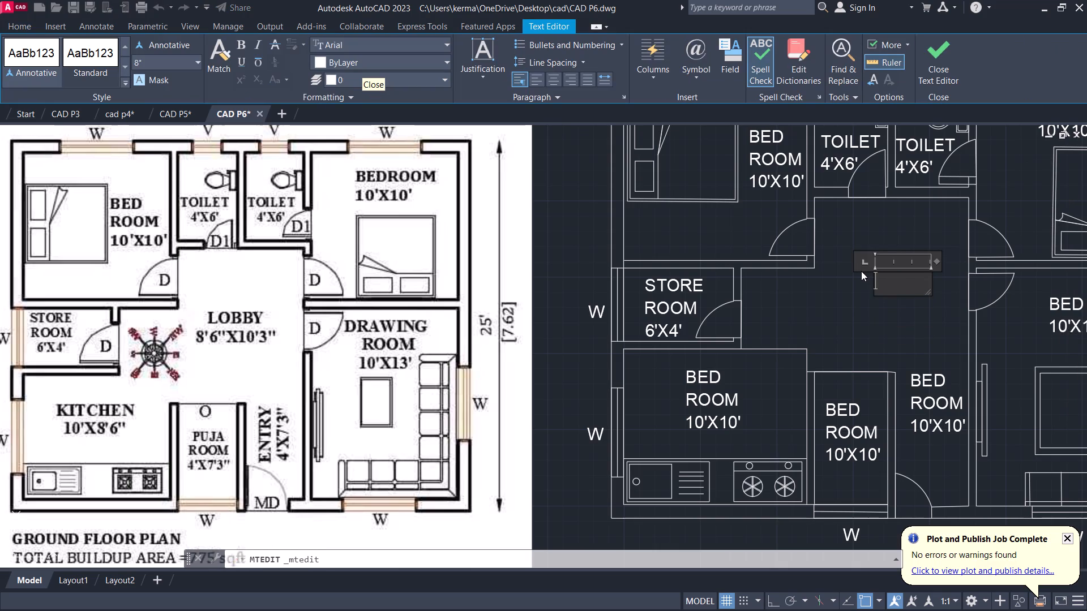
type("LO")
type("BB")
key("y")
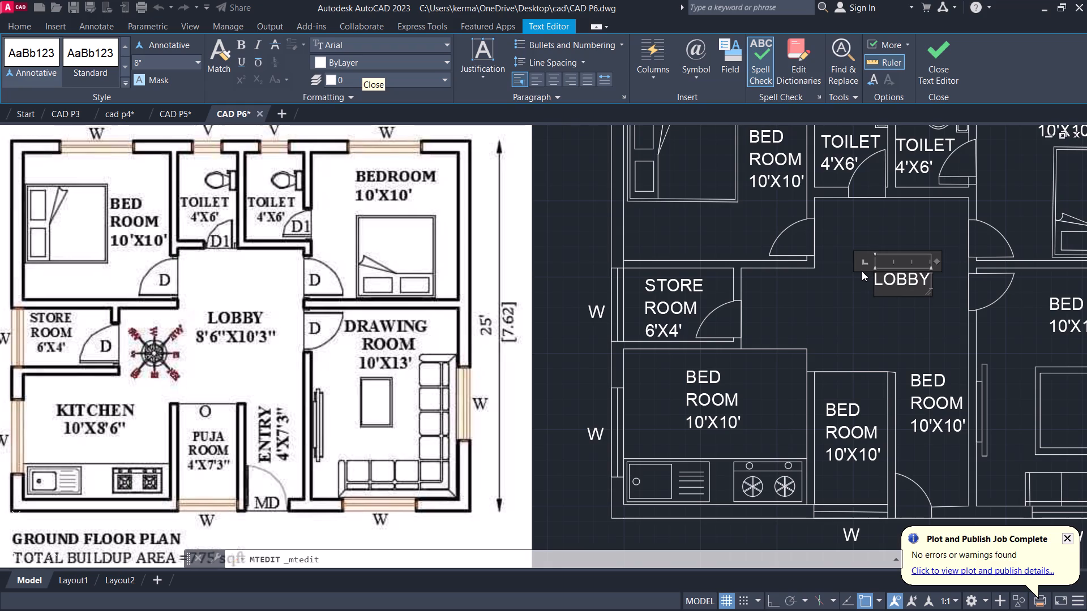
Add the size 8'6"X10'3" below LOBBY in the same label and finish editing the text.
key("space")
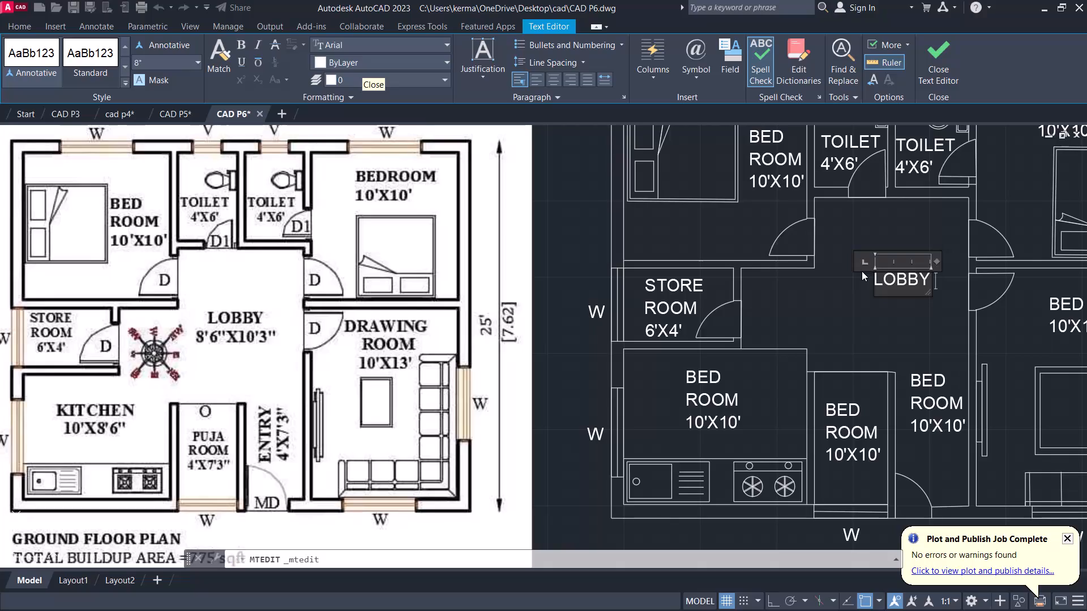
key("apostrophe")
key("BackSpace")
key("8")
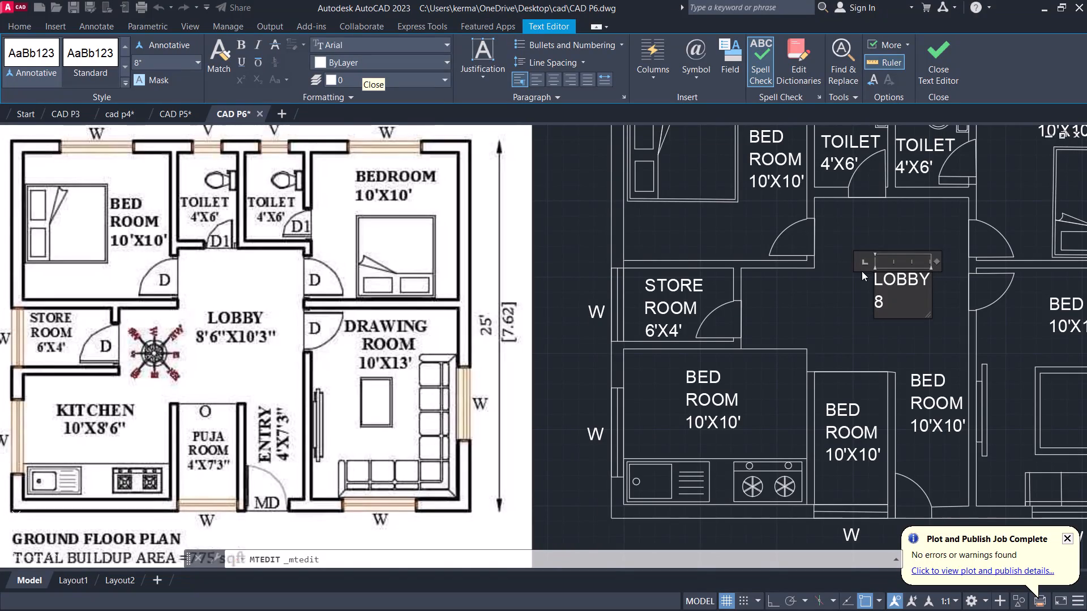
key("apostrophe")
key("6")
key("shift+quotedbl")
key("x")
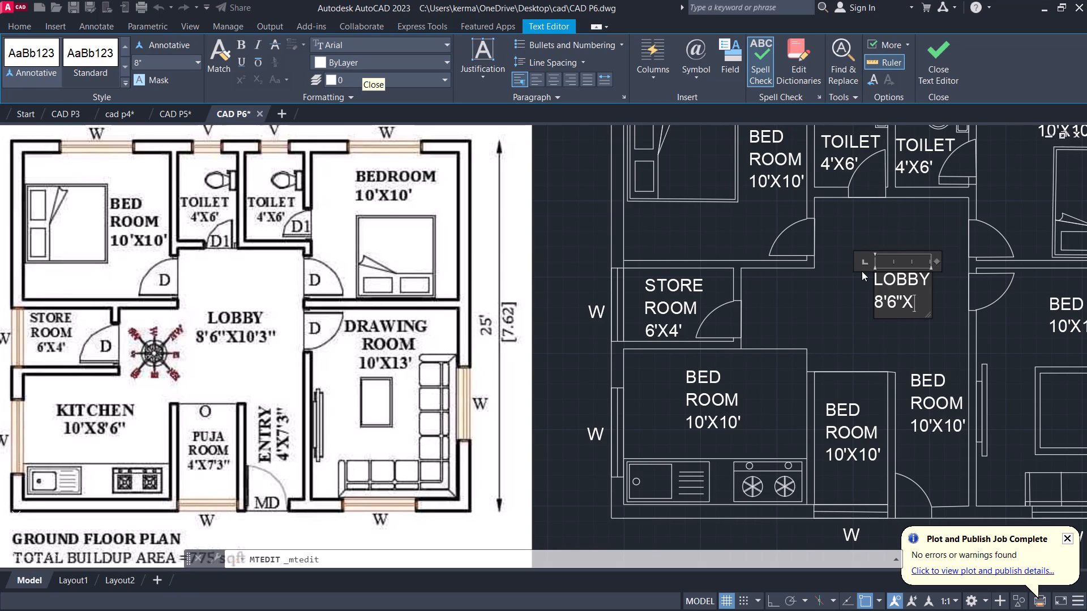
type("10'")
key("3")
key("shift+quotedbl")
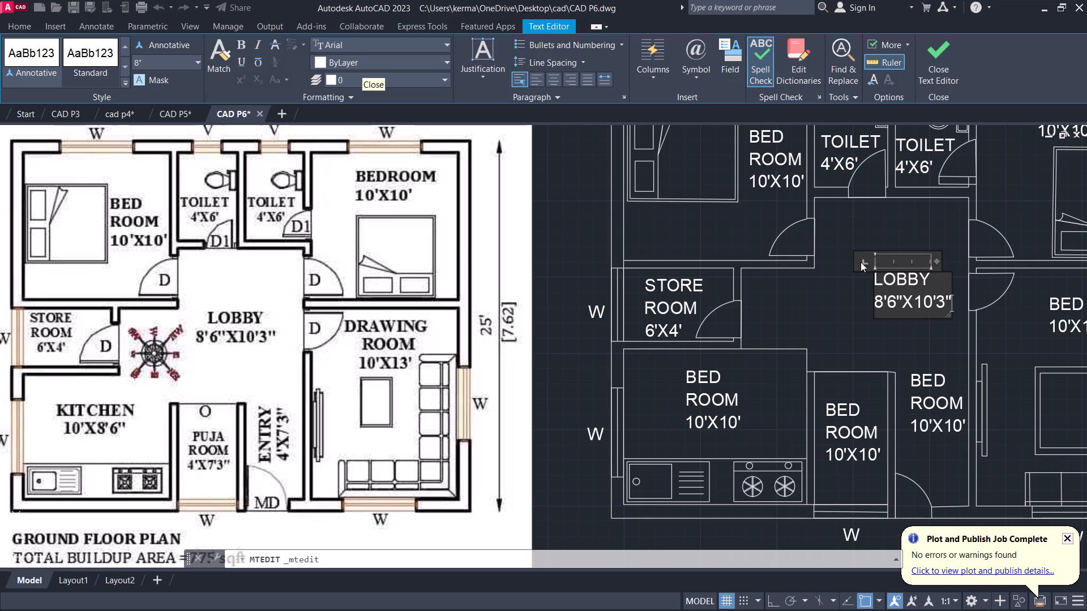
left_click(943, 74)
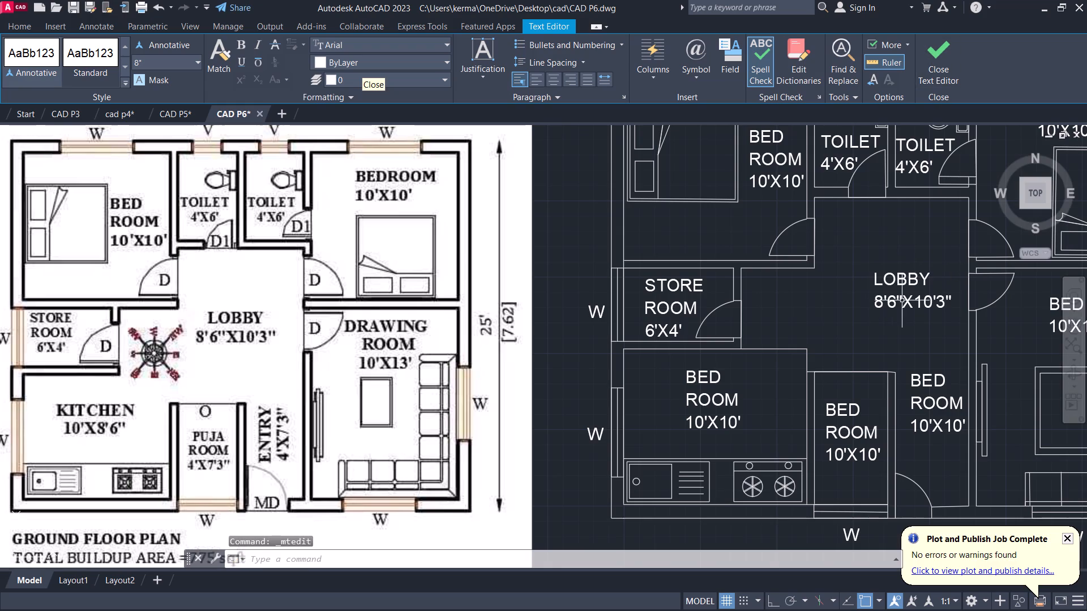
Rotate the BED ROOM label in the entry passage a quarter turn counterclockwise so it reads upward.
double_click(925, 403)
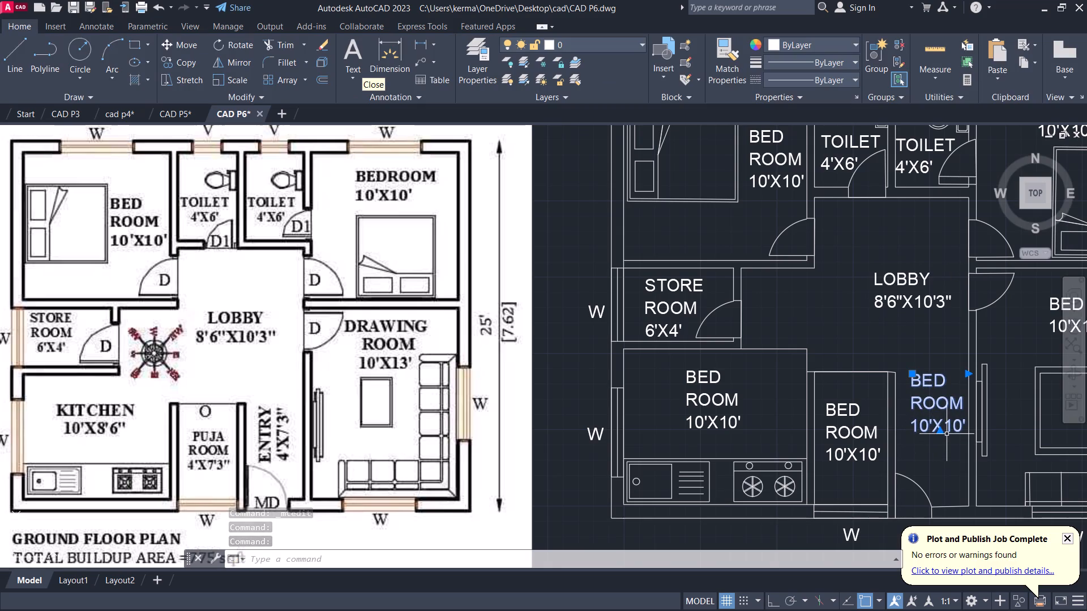
type("RO")
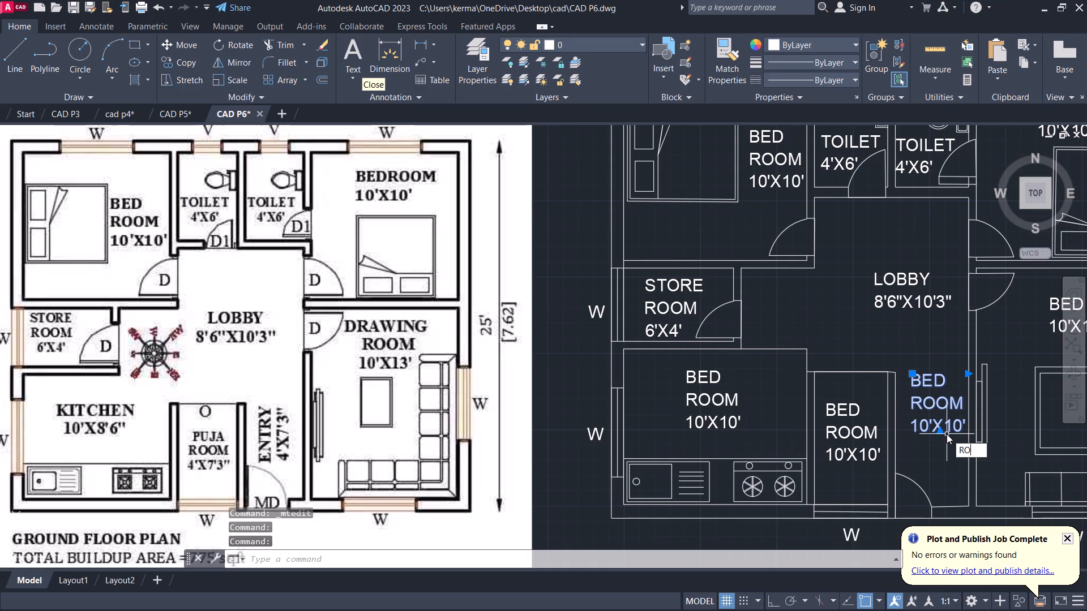
key("Return")
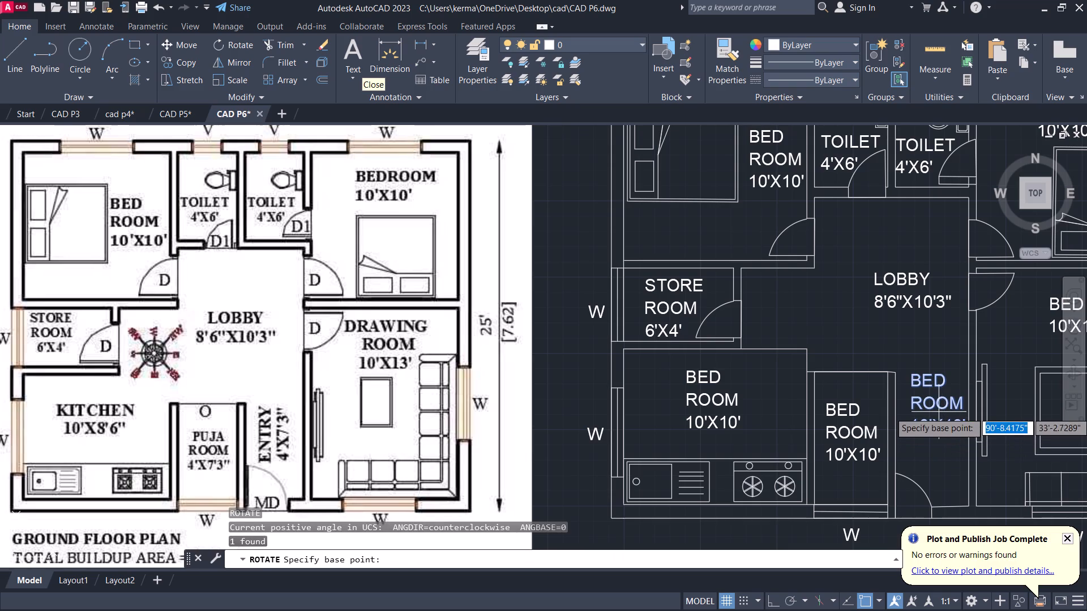
left_click(939, 412)
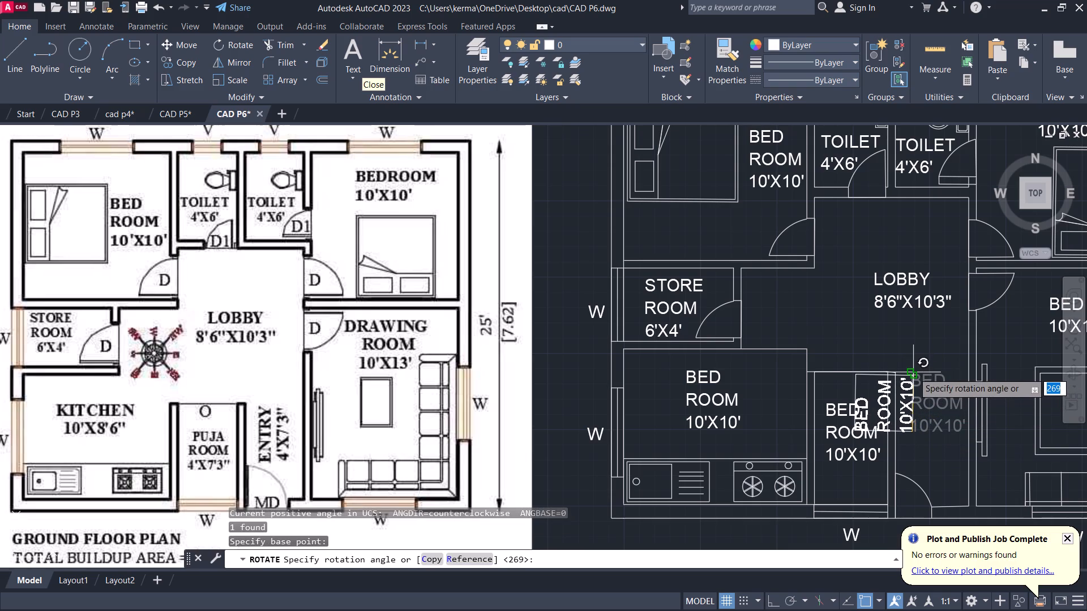
left_click(913, 371)
Move the rotated label east, off the puja room, into the entry passage above the main door.
left_click(896, 402)
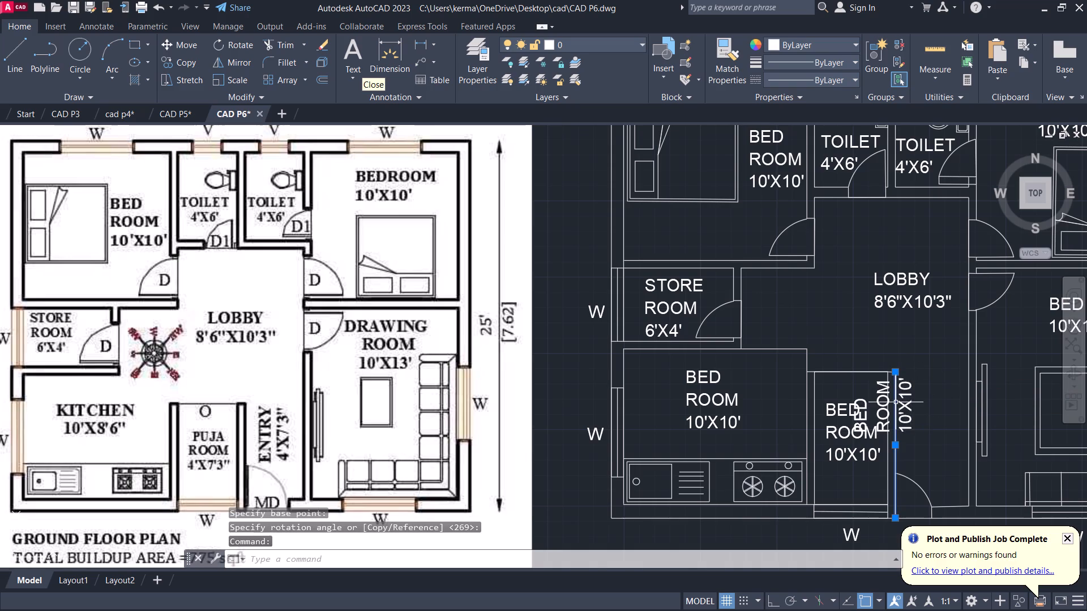
key("Escape")
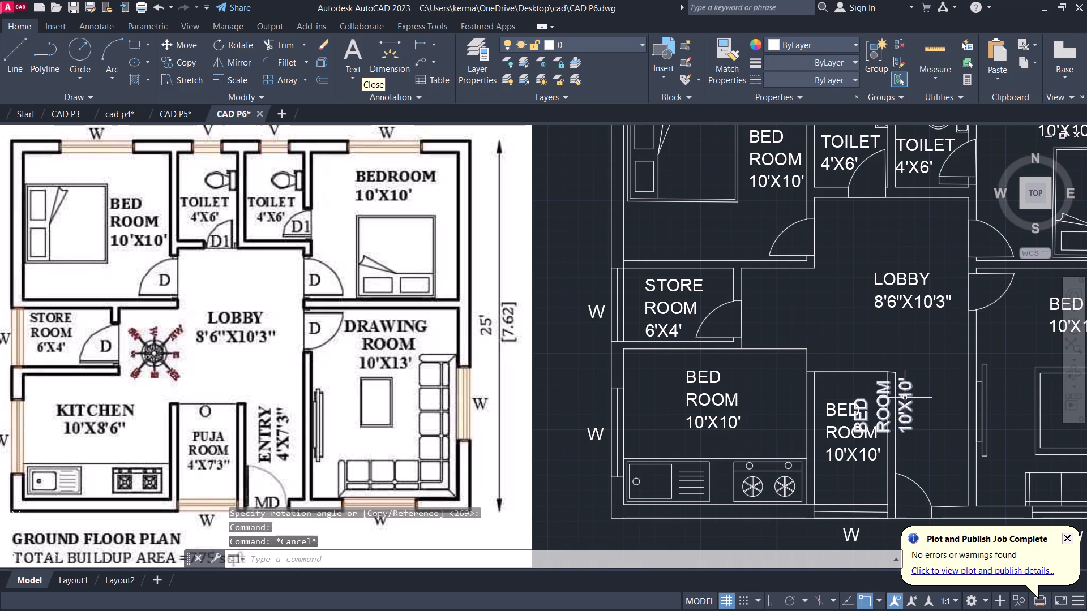
left_click(905, 398)
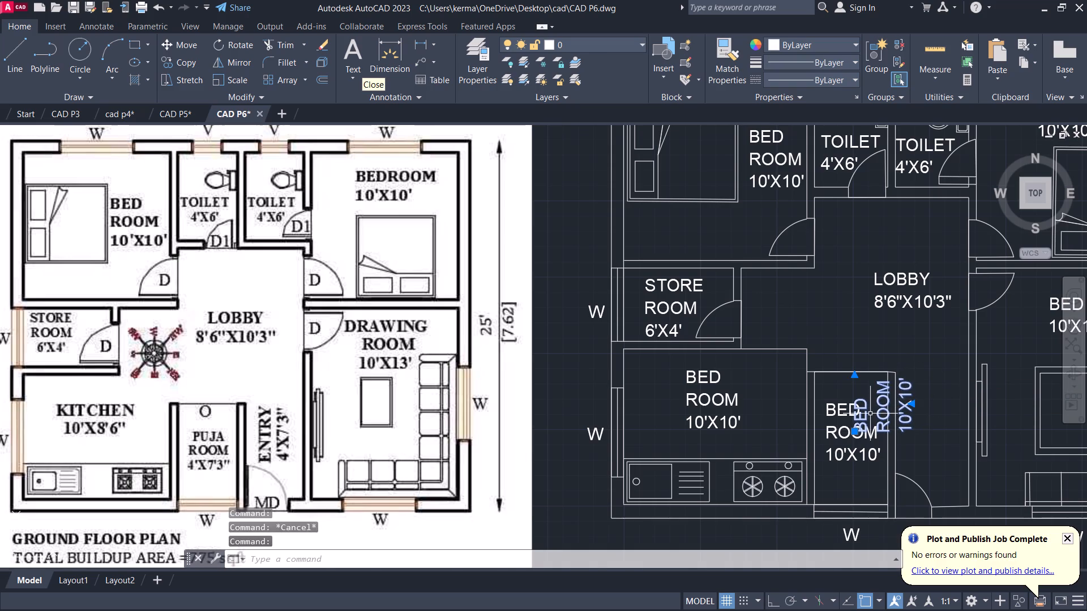
left_click_drag(870, 414, 932, 401)
left_click_drag(902, 407, 951, 414)
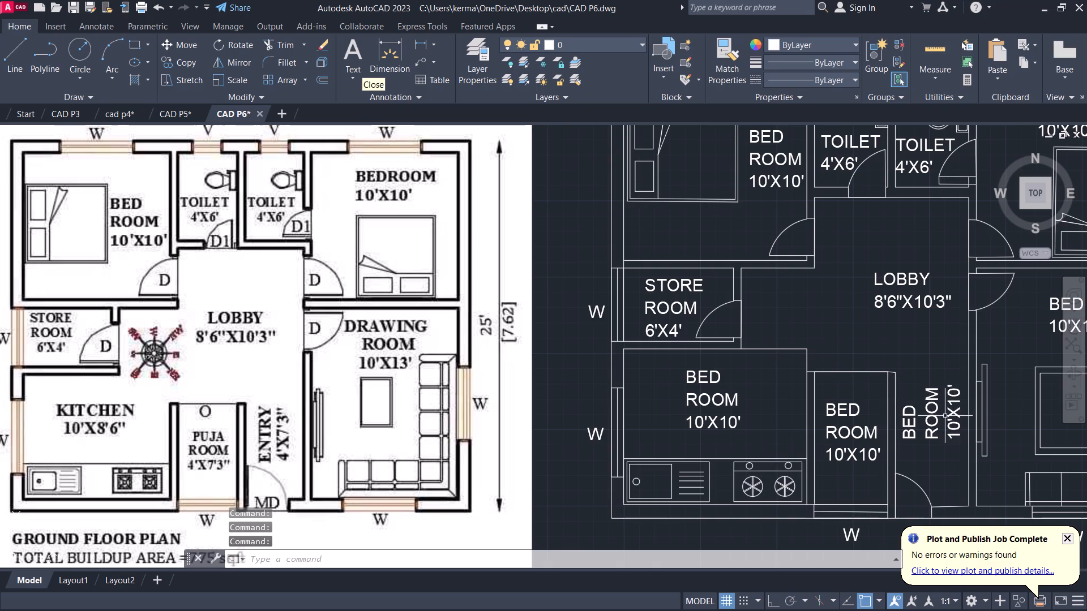
Replace the whole text of the rotated label in the entry passage with ENTRY.
double_click(942, 417)
double_click(951, 411)
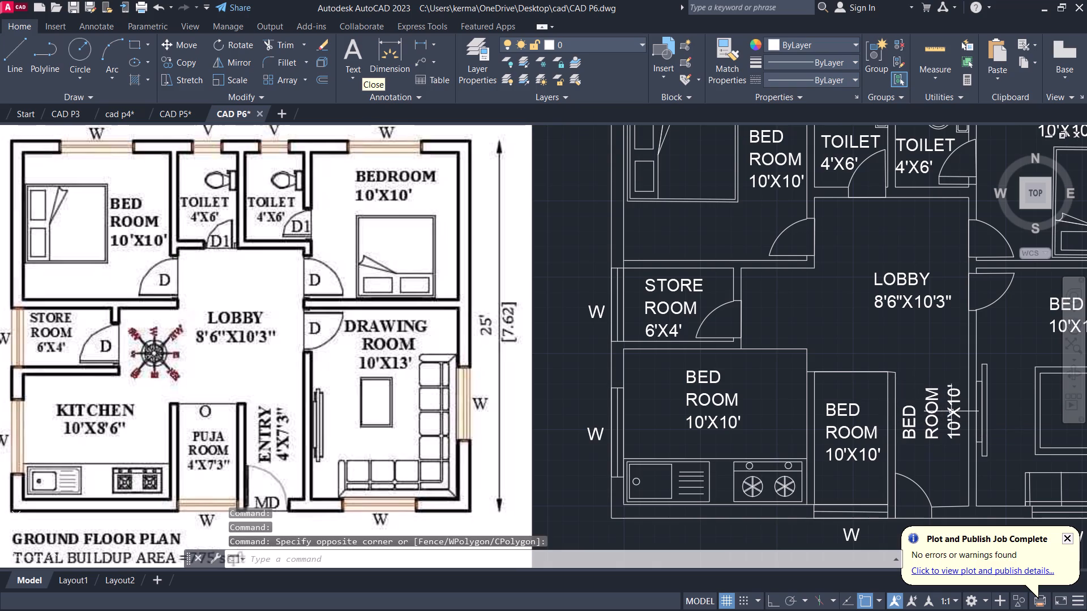
left_click(957, 405)
left_click(956, 404)
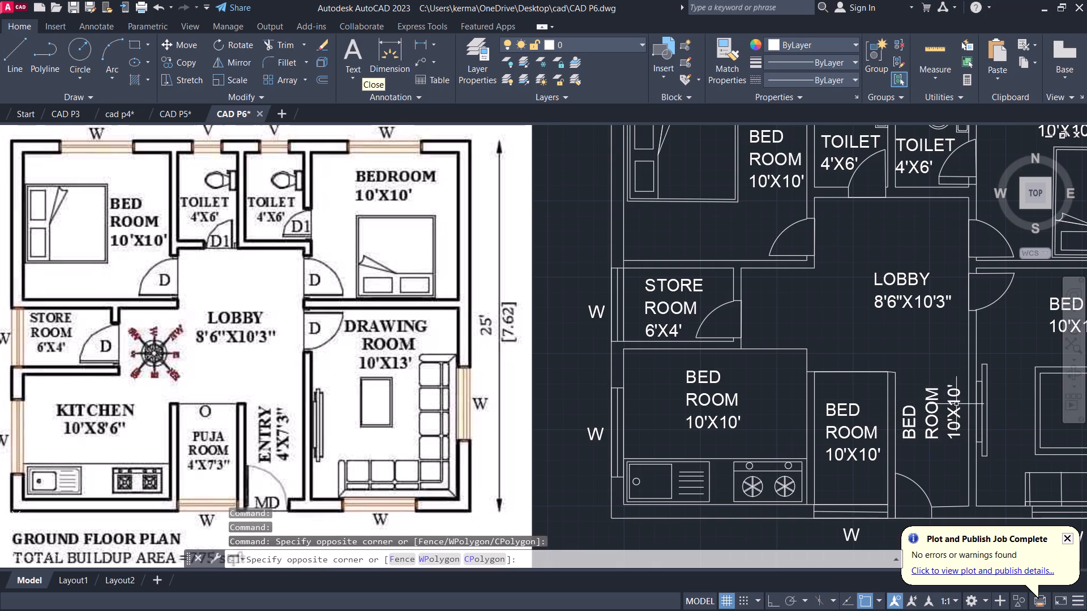
double_click(955, 399)
left_click(950, 403)
double_click(950, 403)
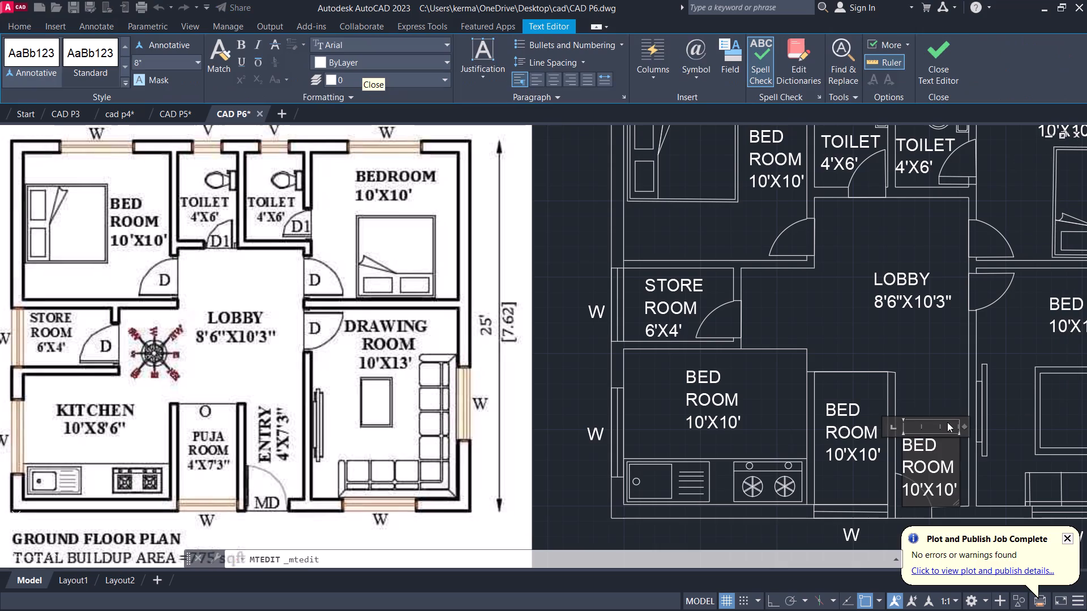
key("BackSpace")
key("BackSpace")
key("BackSpace")
key("BackSpace")
key("BackSpace")
key("BackSpace")
key("BackSpace")
key("BackSpace")
key("BackSpace")
key("BackSpace")
key("BackSpace")
key("BackSpace")
key("BackSpace")
key("BackSpace")
key("BackSpace")
key("BackSpace")
key("BackSpace")
key("BackSpace")
key("BackSpace")
key("BackSpace")
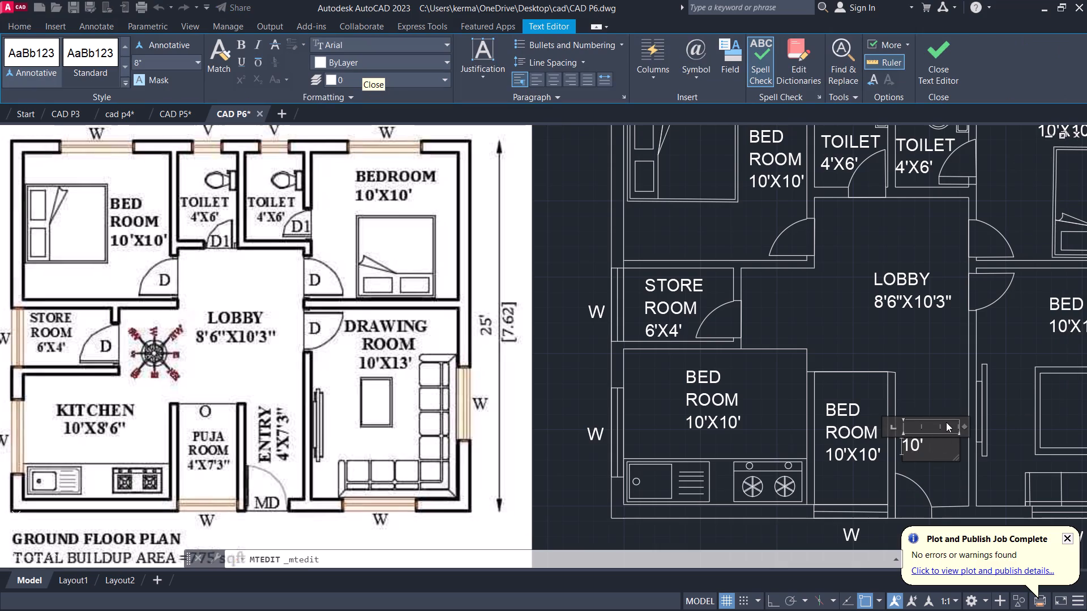
key("BackSpace")
key("Delete")
key("Delete")
key("Delete")
type("ENTRY")
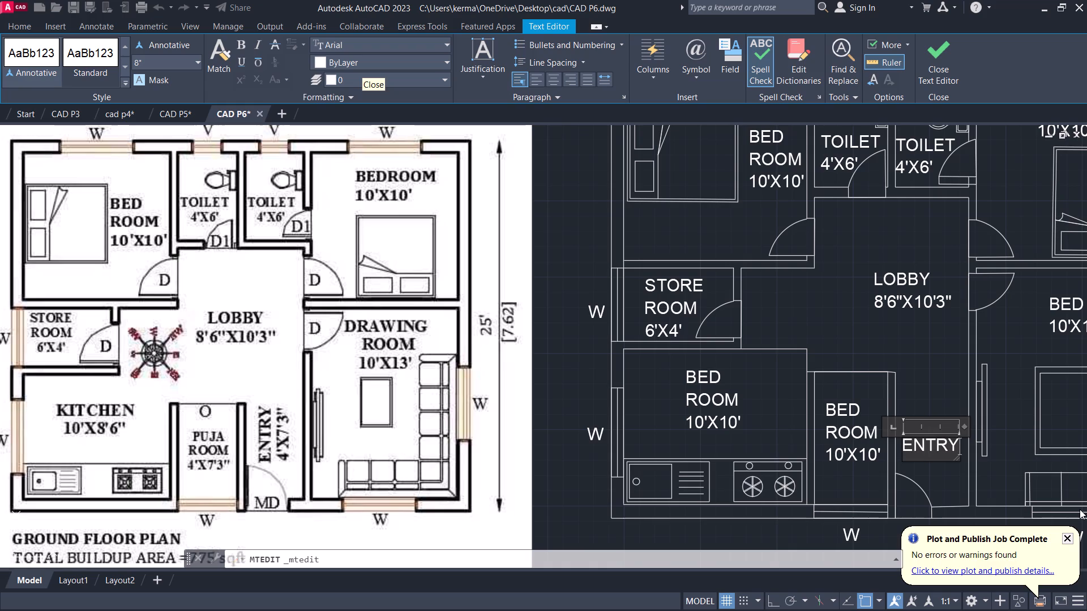
Add the size 4'X7'3" after ENTRY in the same label and finish editing the text.
key("space")
type("4'")
key("x")
type("7'3\"")
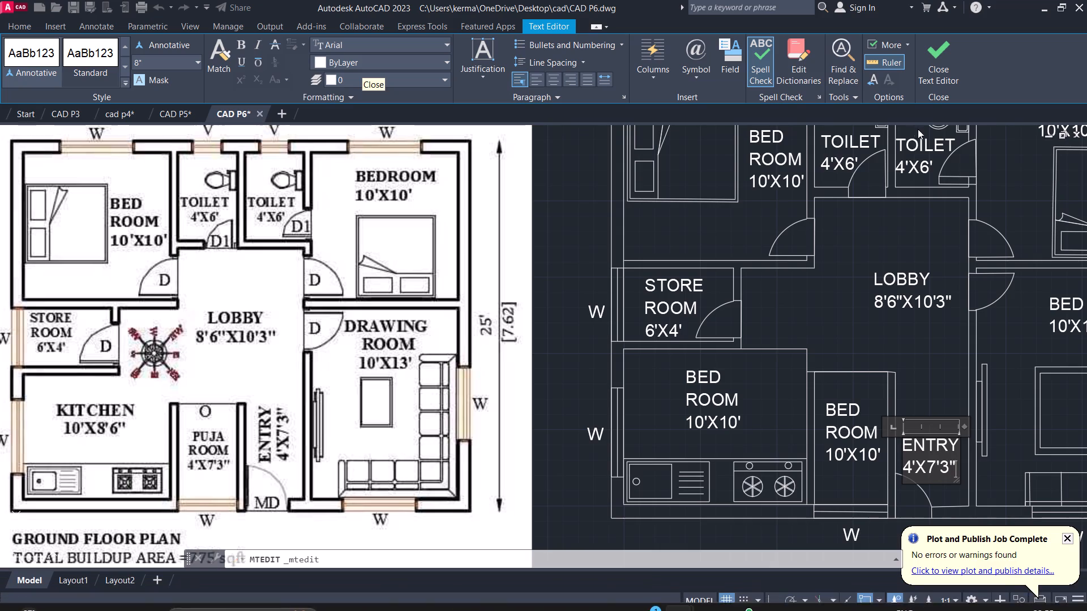
left_click(949, 72)
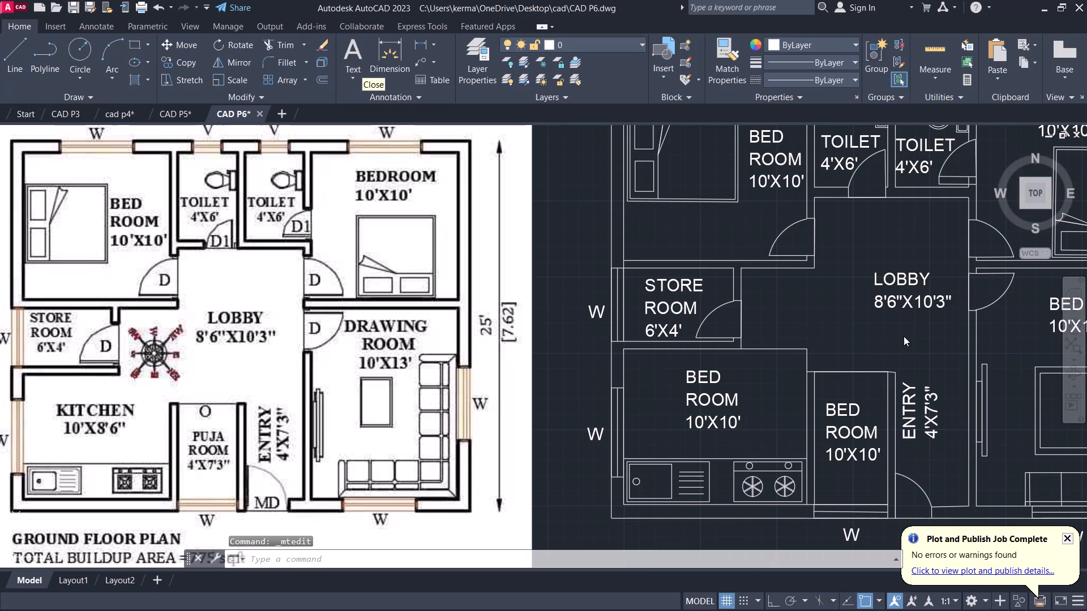
Replace the BED ROOM label above the kitchen counter with KITCHEN and 10'X8'6" on two lines.
double_click(718, 418)
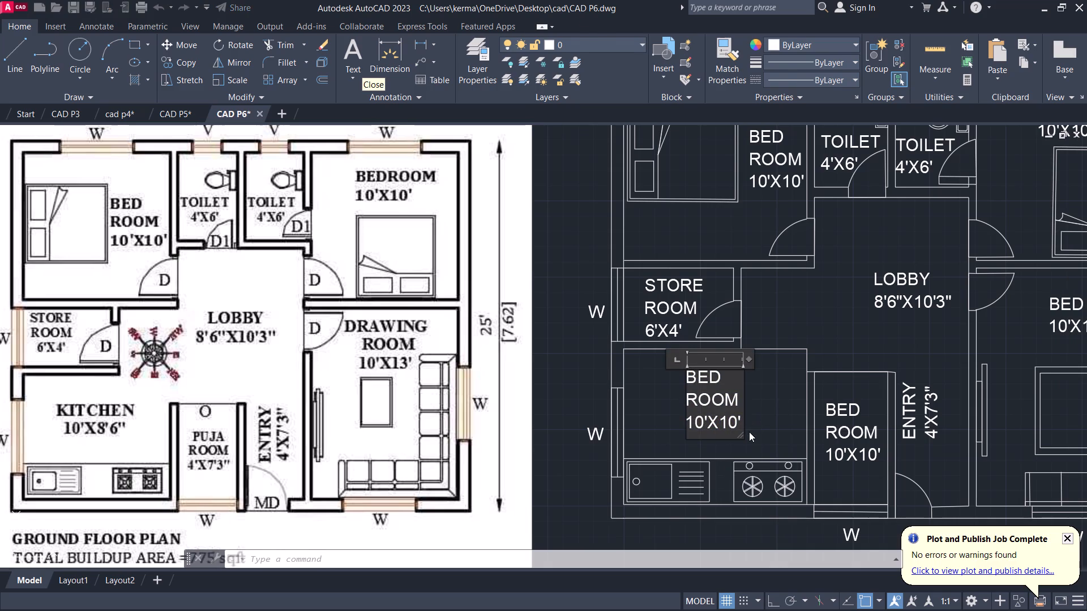
left_click_drag(741, 421, 666, 362)
key("Delete")
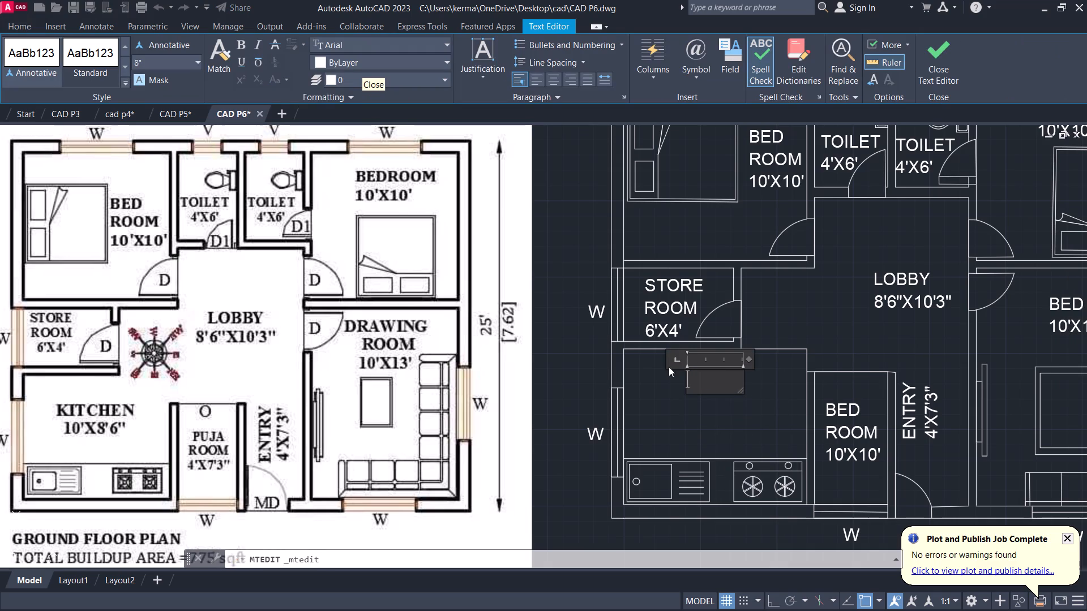
type("KITCHEN")
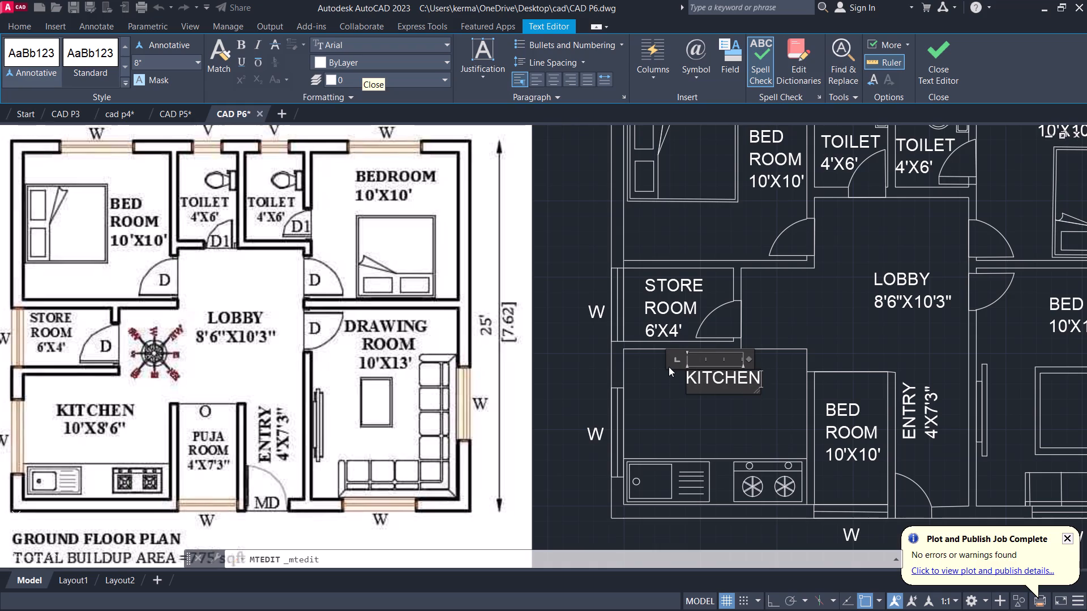
key("Return")
type("10")
key("apostrophe")
key("x")
type("8'6")
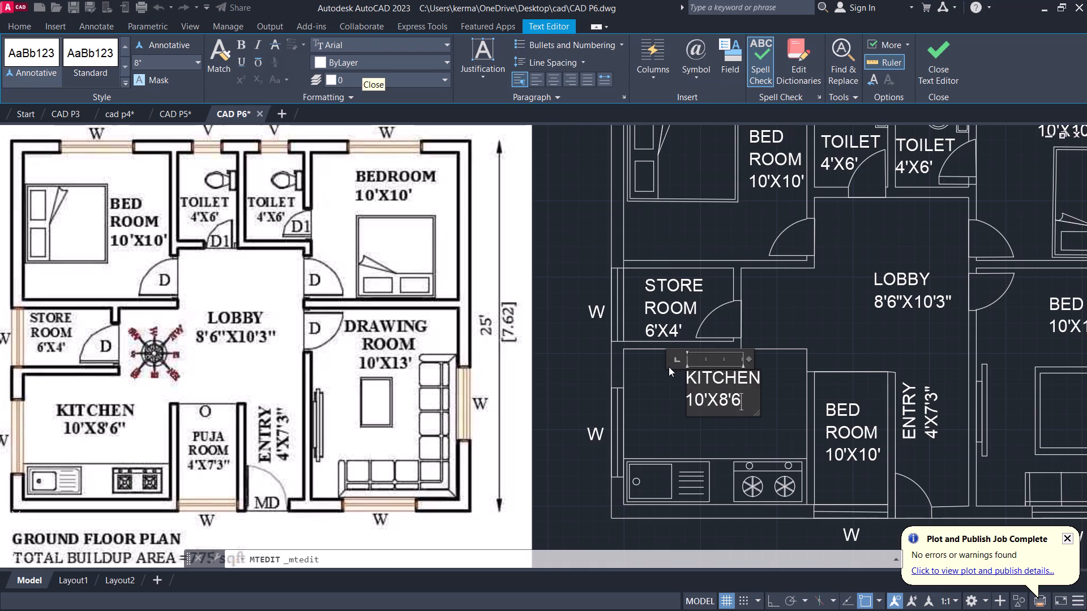
key("shift+quotedbl")
left_click(939, 80)
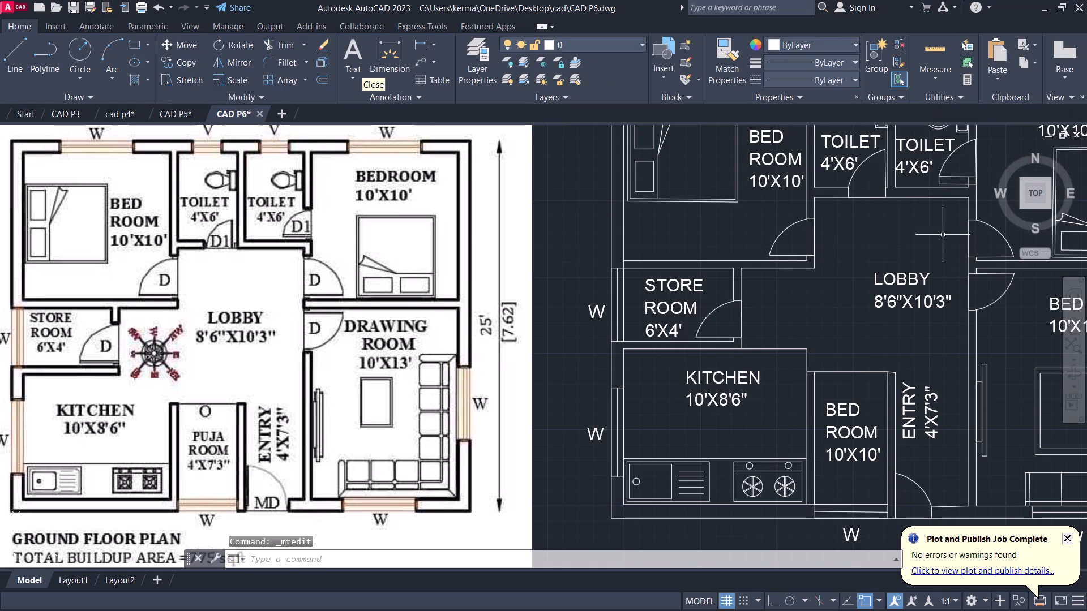
Replace the whole text of the BED ROOM label in the puja room with PUJA and ROOM on two lines.
double_click(837, 436)
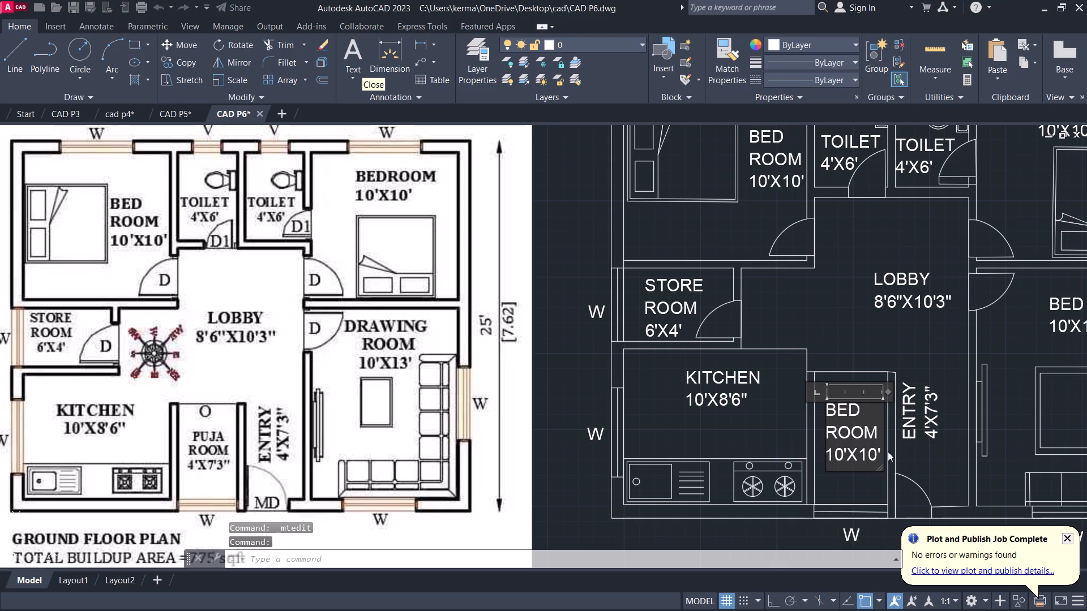
left_click_drag(874, 457, 773, 398)
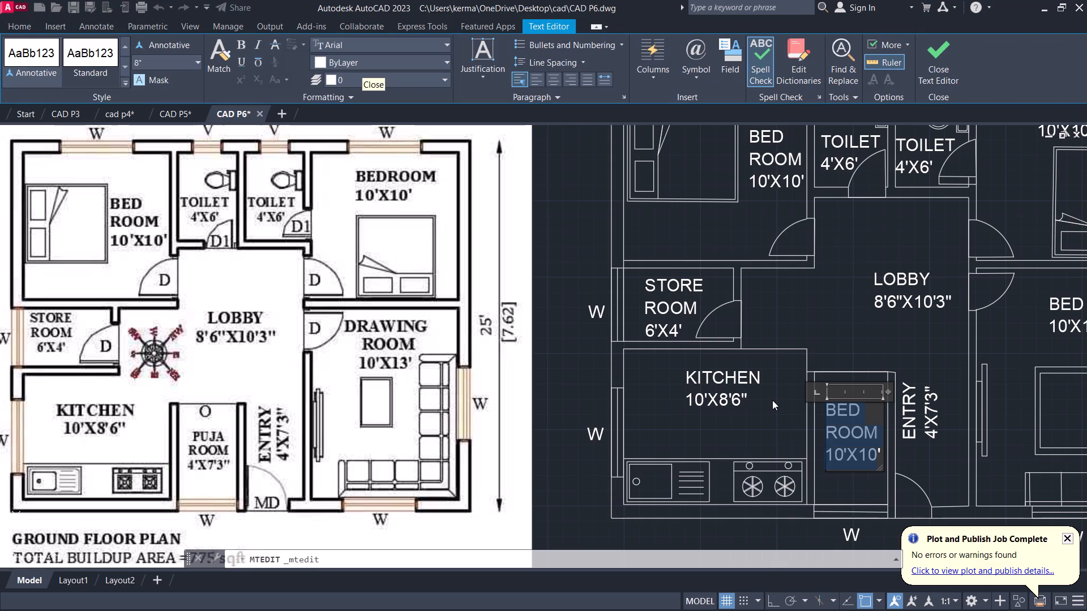
key("Delete")
key("Delete")
type("PO")
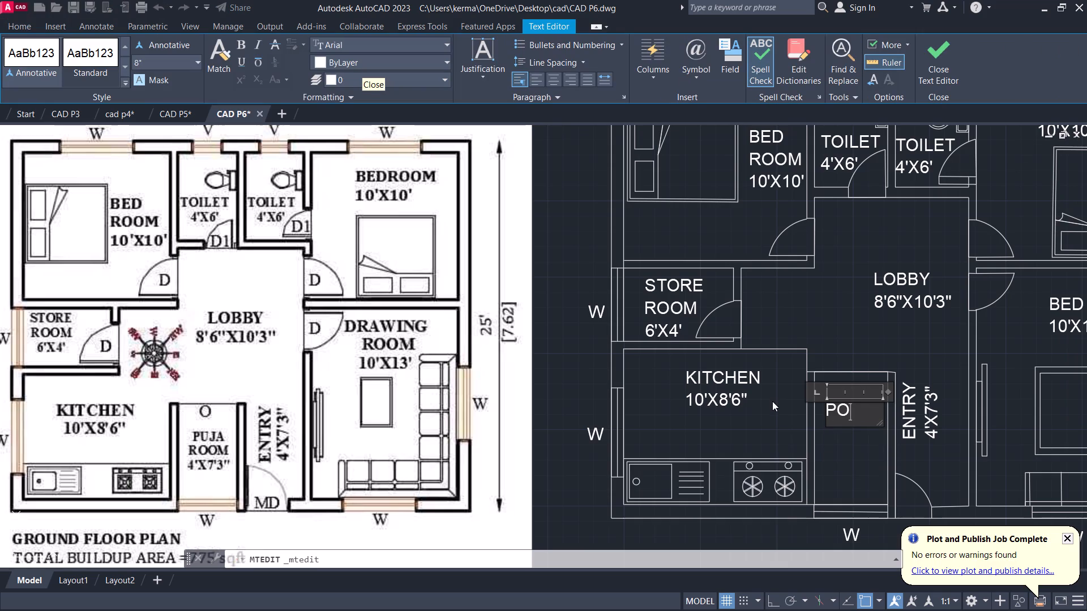
key("BackSpace")
type("UJ")
type("A")
key("space")
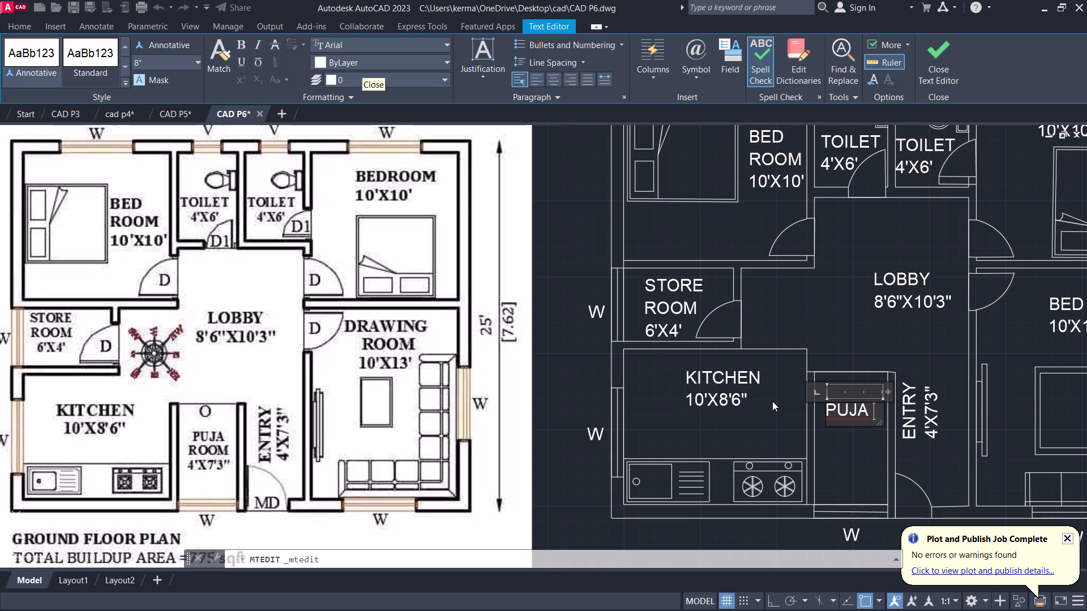
key("Return")
type("ROOM")
Add the size 4'X7'3" on a third line of the PUJA ROOM label and finish editing the text.
key("Return")
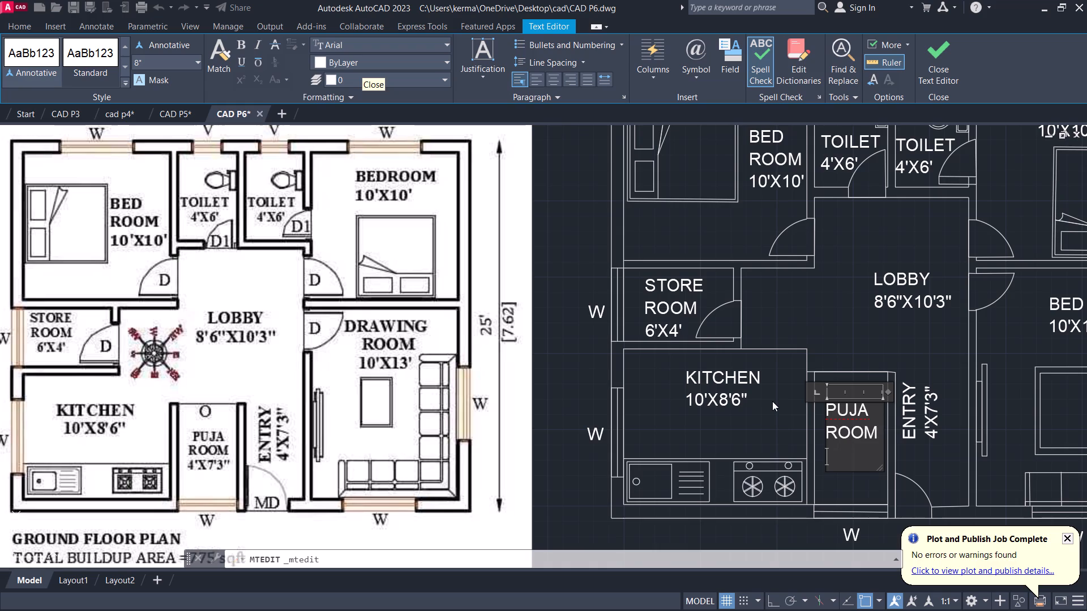
type("4'")
key("x")
key("7")
key("apostrophe")
key("3")
key("shift+quotedbl")
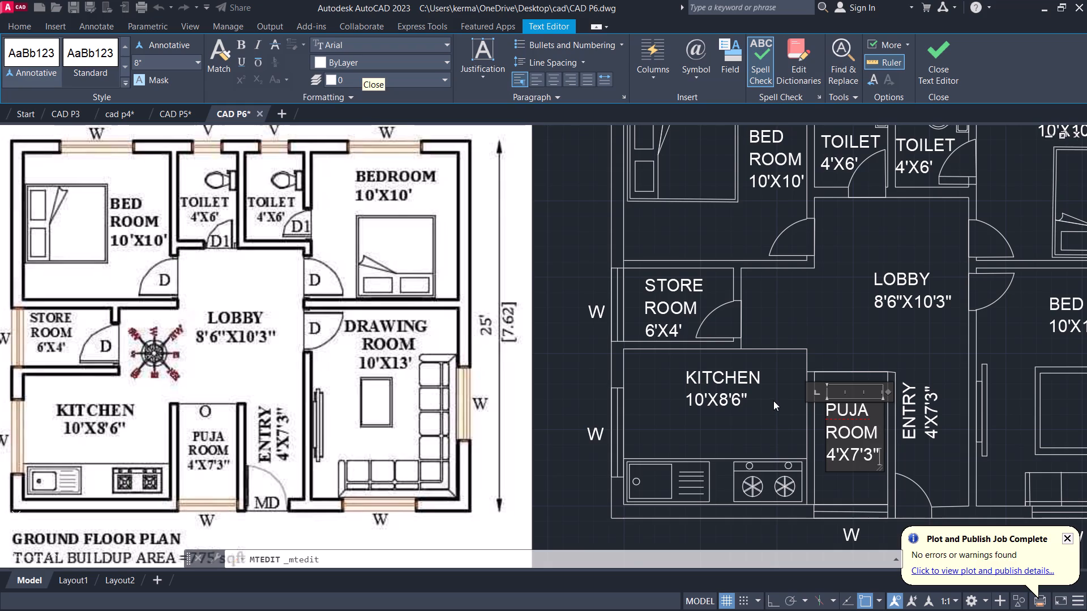
left_click(949, 72)
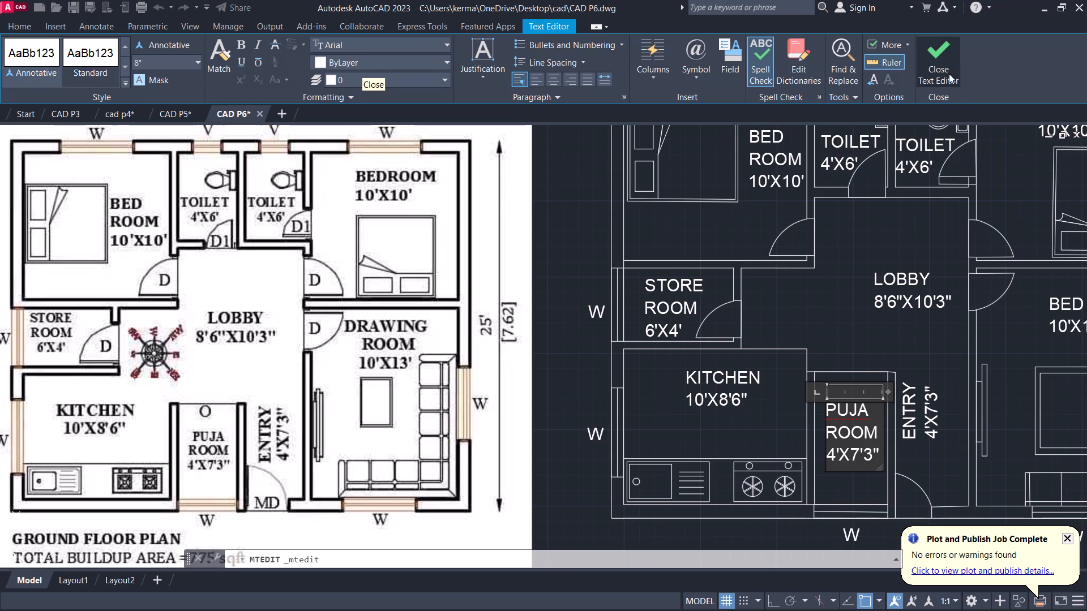
Replace the BED ROOM label in the room with the sofa with DRAWING and ROOM on two lines.
middle_click_drag(900, 218, 692, 268)
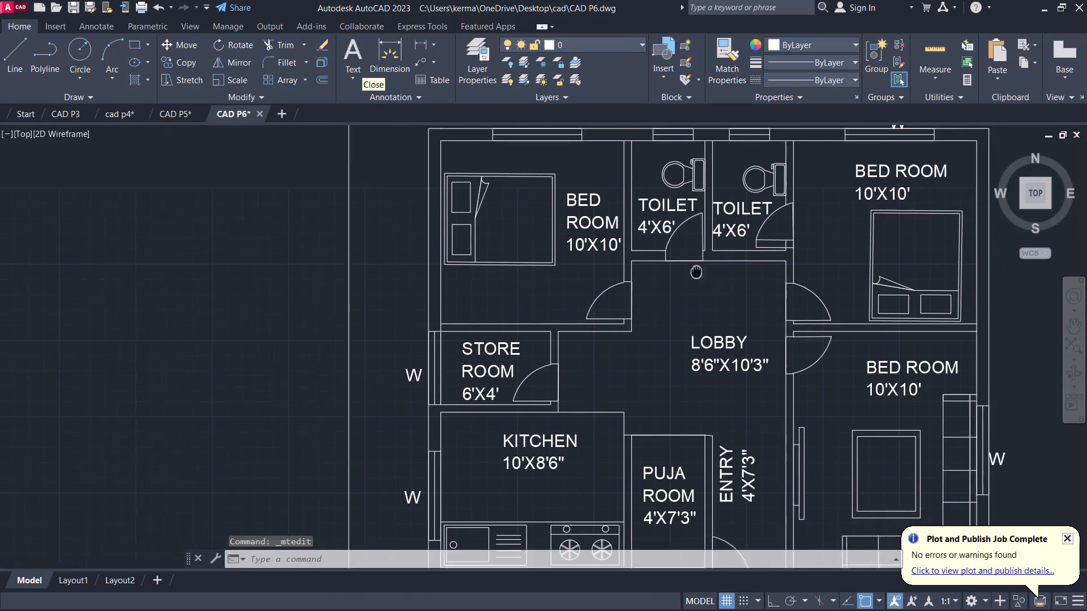
middle_click_drag(692, 268, 662, 248)
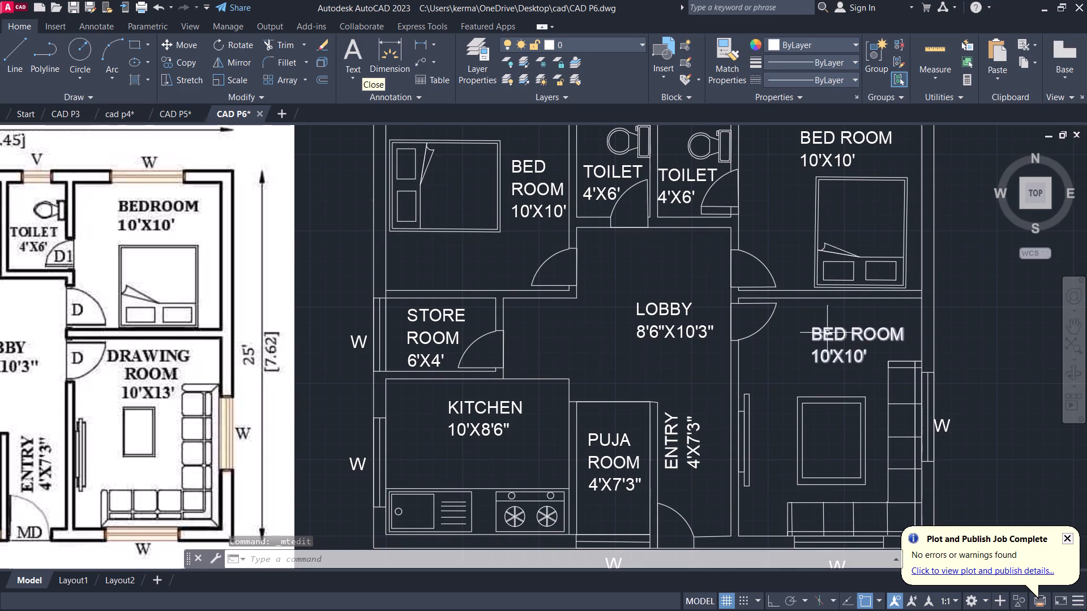
double_click(857, 356)
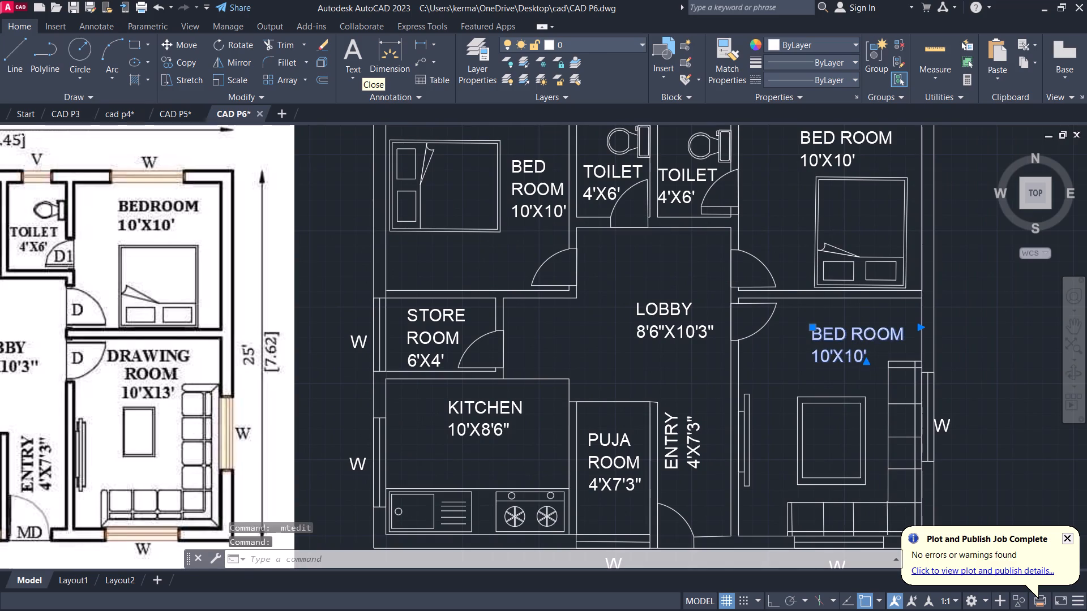
left_click_drag(868, 352, 797, 325)
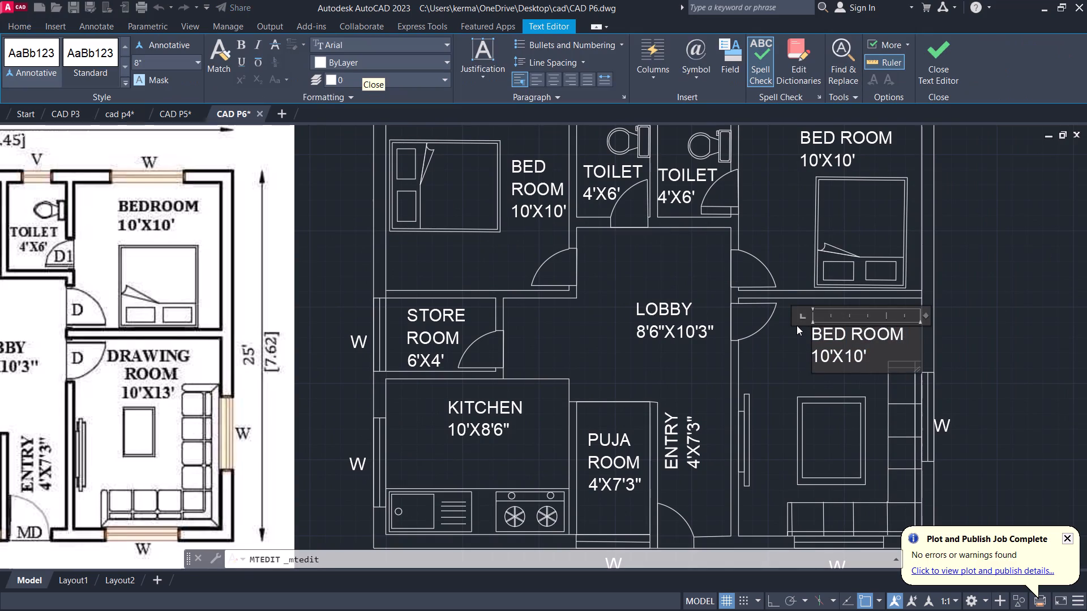
key("Delete")
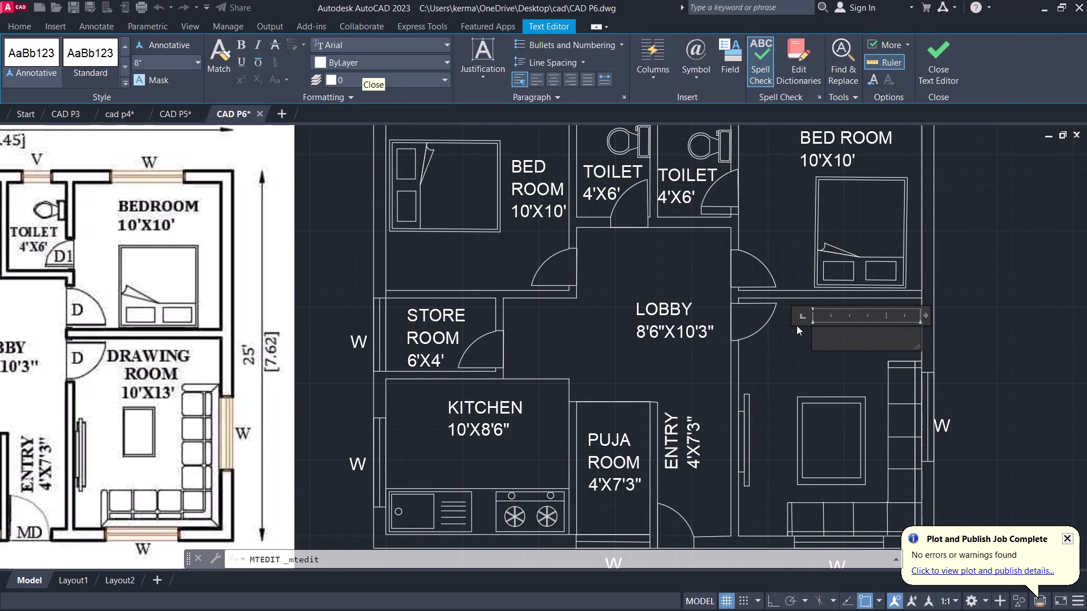
type("DR")
key("a")
type("WING")
key("space")
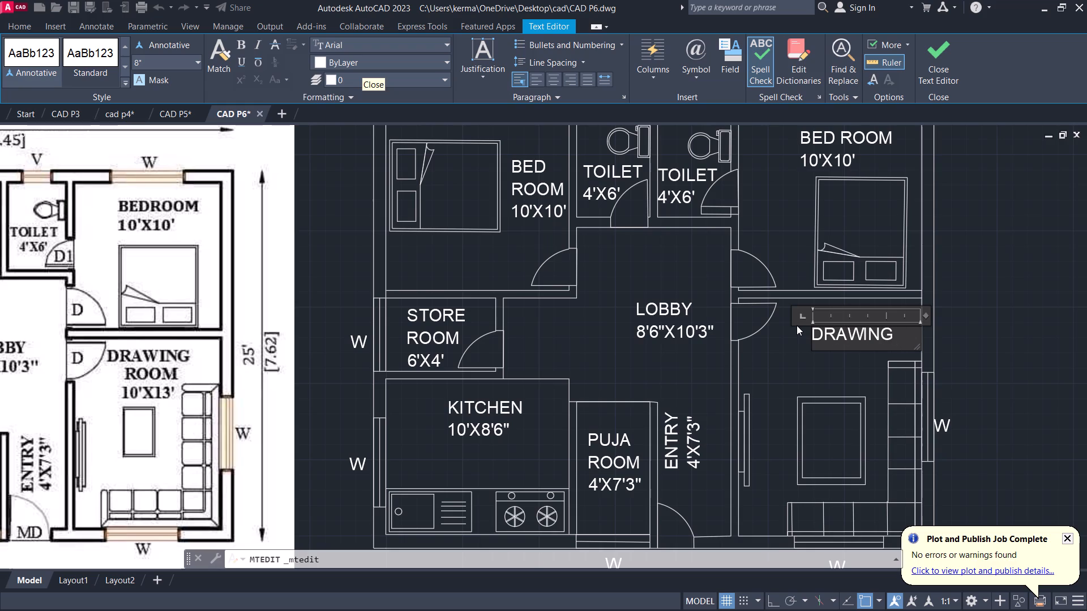
key("Return")
key("r")
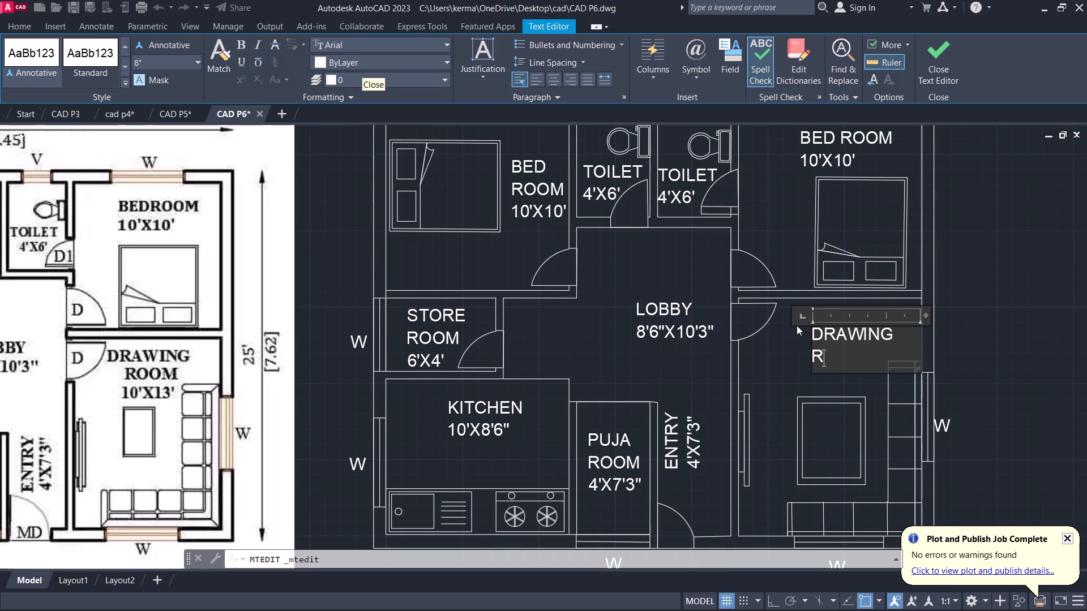
type("OOM")
Add the size 10'X13' on a third line of the DRAWING ROOM label and finish editing the text.
key("Return")
type("10")
type("'X13")
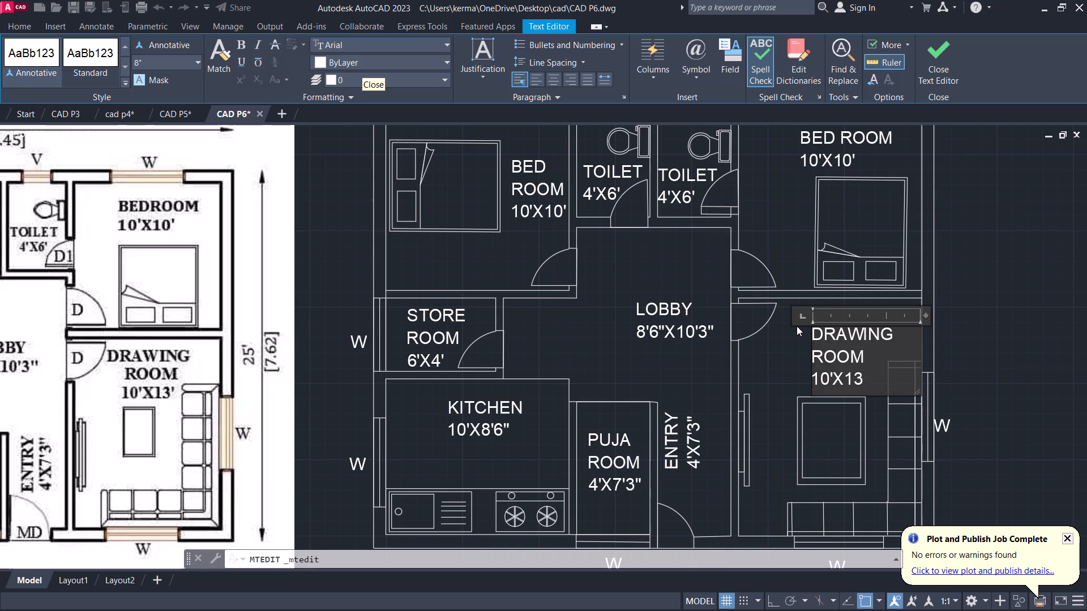
key("apostrophe")
left_click(924, 72)
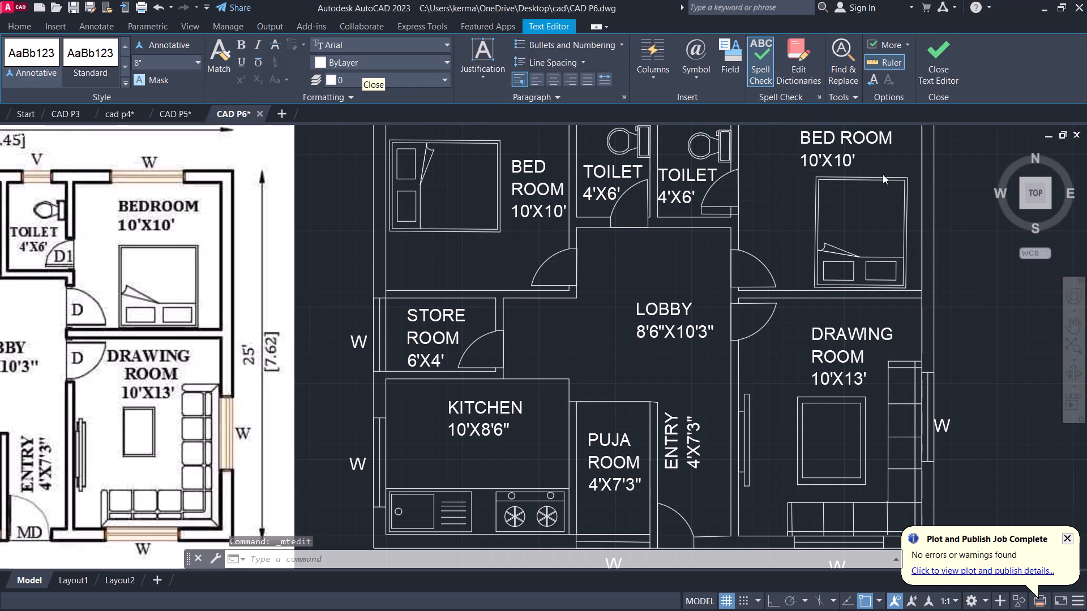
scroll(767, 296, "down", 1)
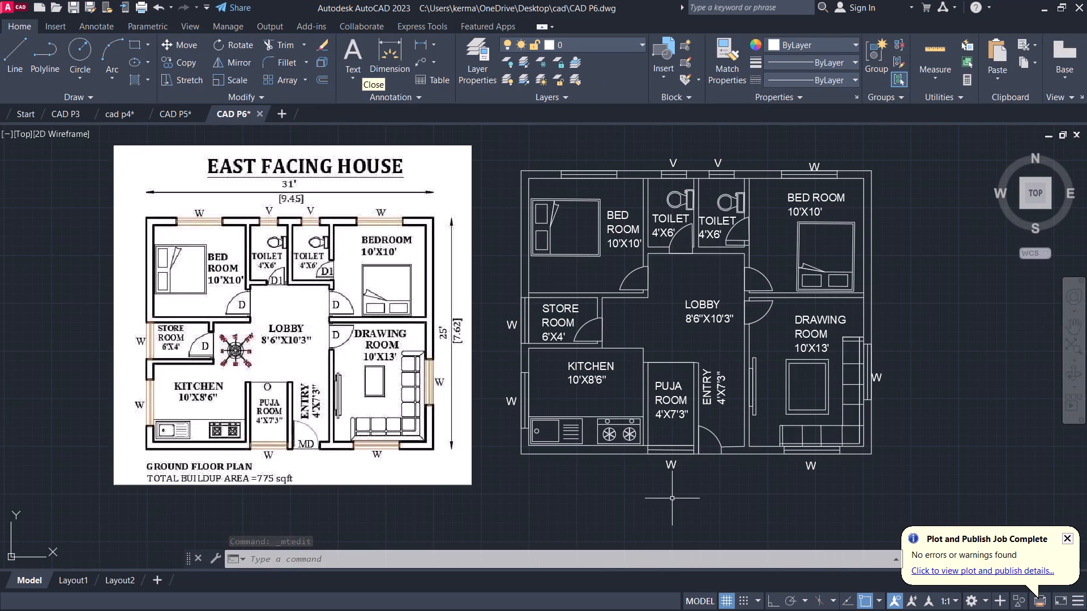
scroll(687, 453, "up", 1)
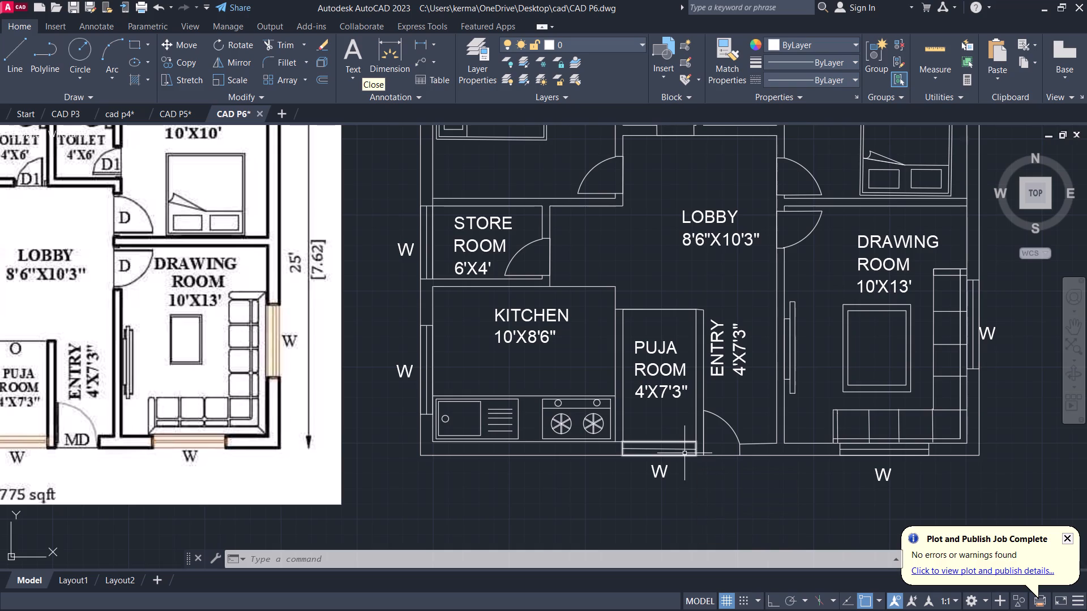
Add a multiline text label D with text height 7" inside the entry door swing beside the puja room.
scroll(684, 453, "up", 1)
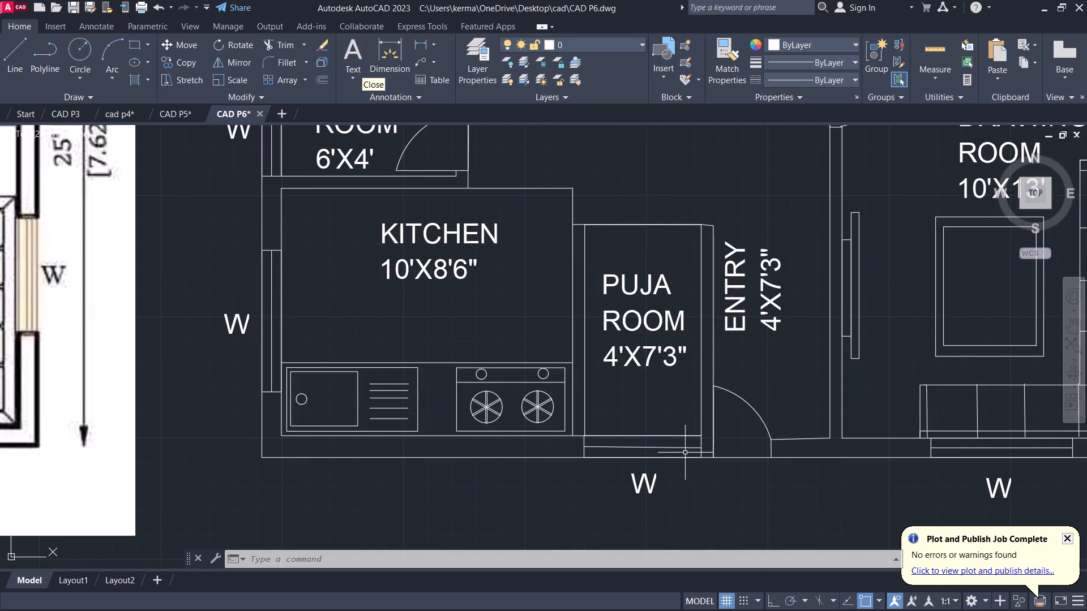
key("t")
key("Return")
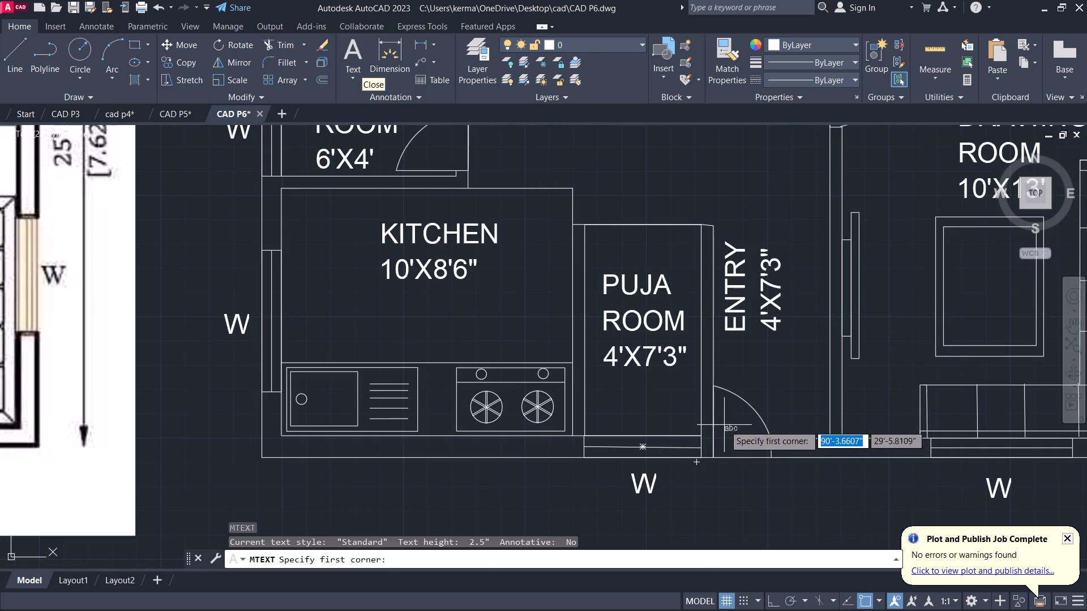
left_click(724, 424)
left_click(755, 447)
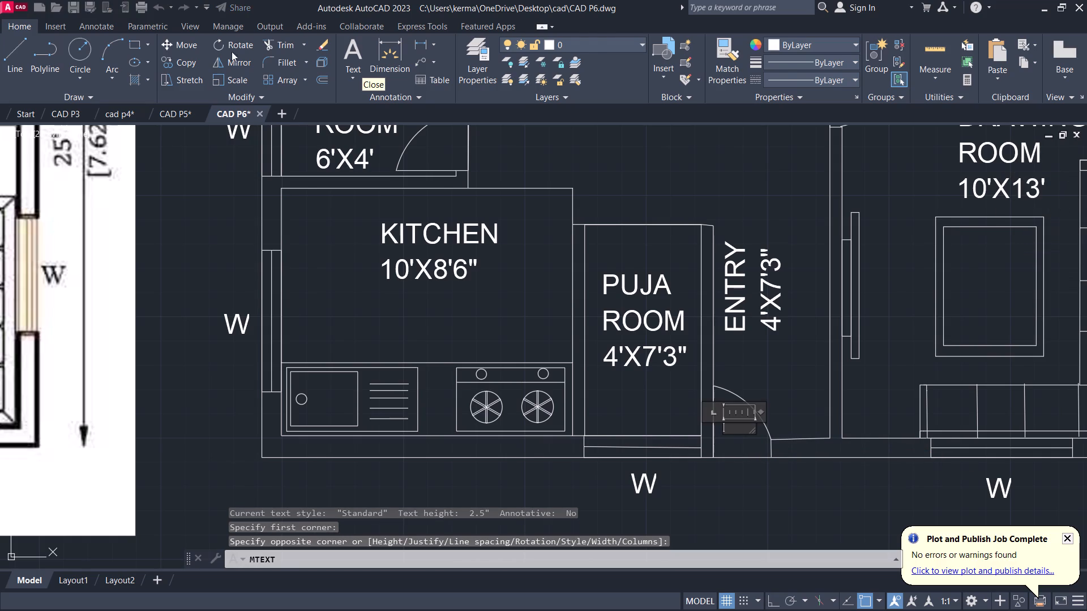
left_click(152, 61)
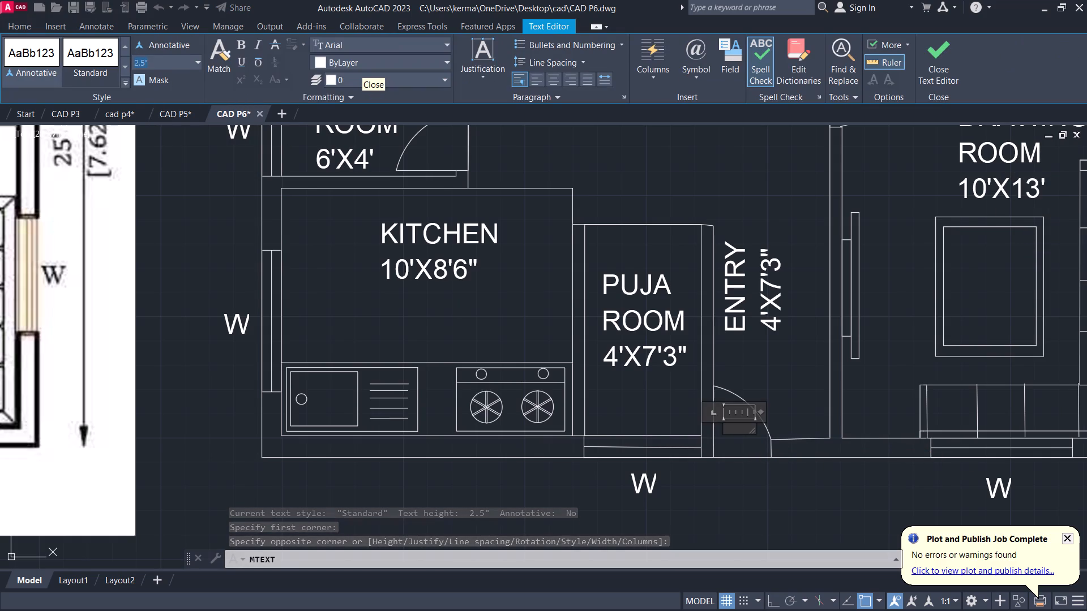
key("BackSpace")
key("BackSpace")
key("BackSpace")
key("BackSpace")
key("BackSpace")
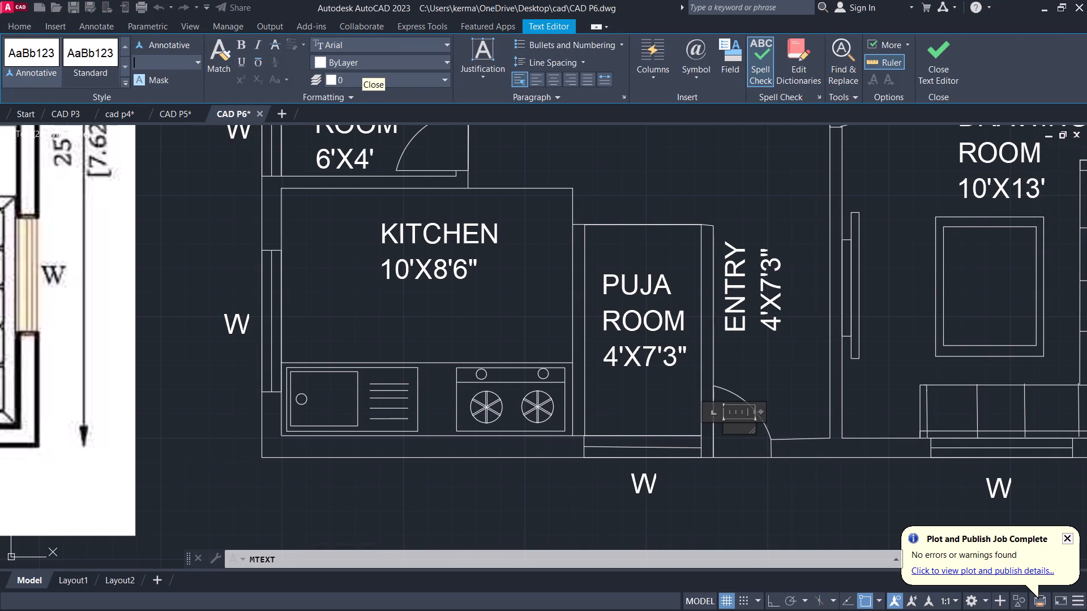
key("7")
key("shift+quotedbl")
key("Return")
key("d")
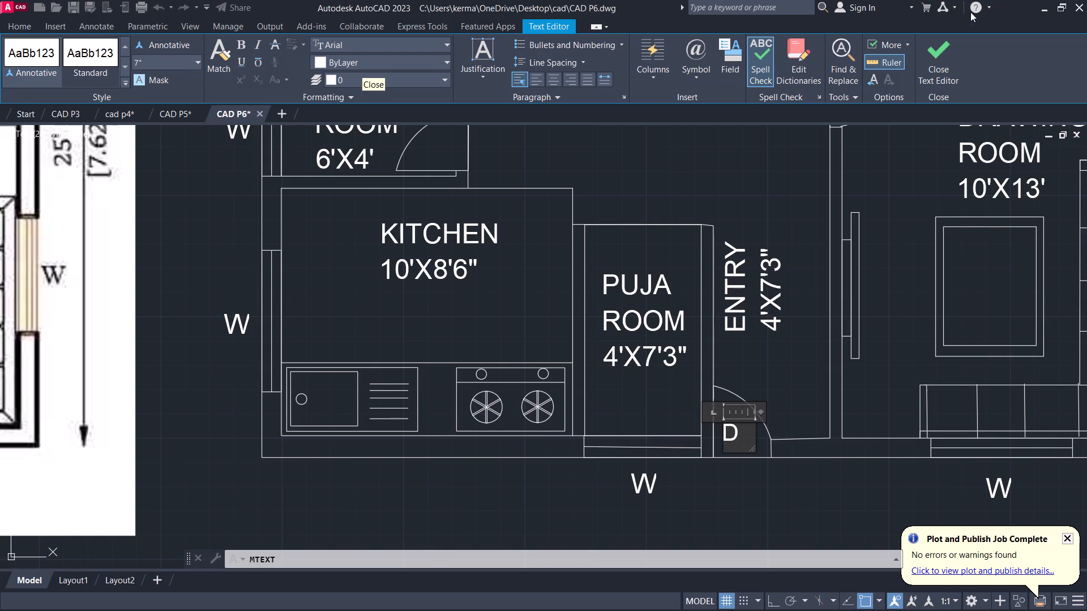
left_click(938, 40)
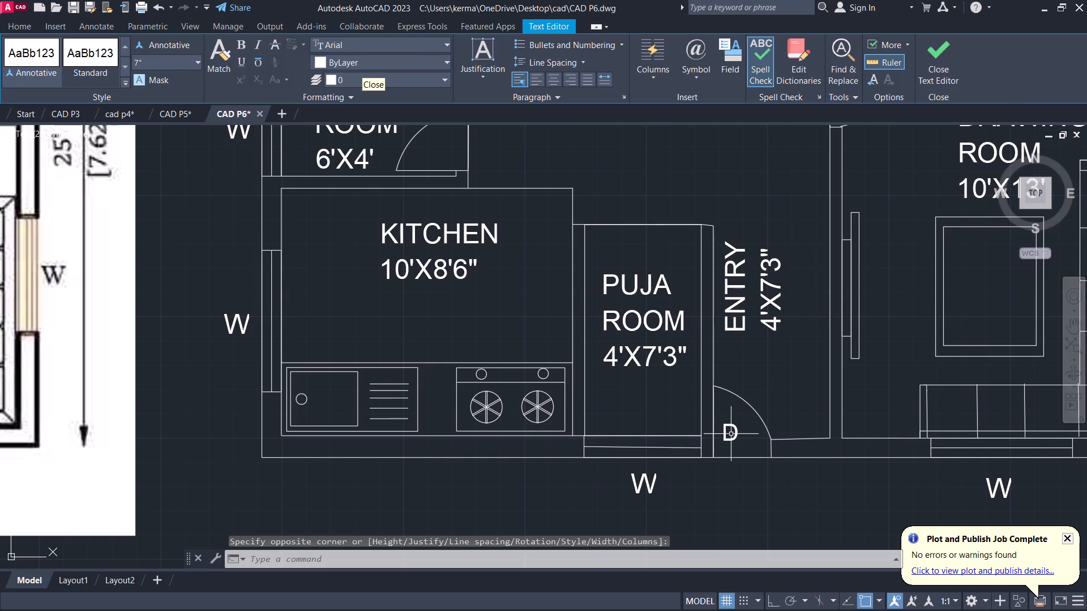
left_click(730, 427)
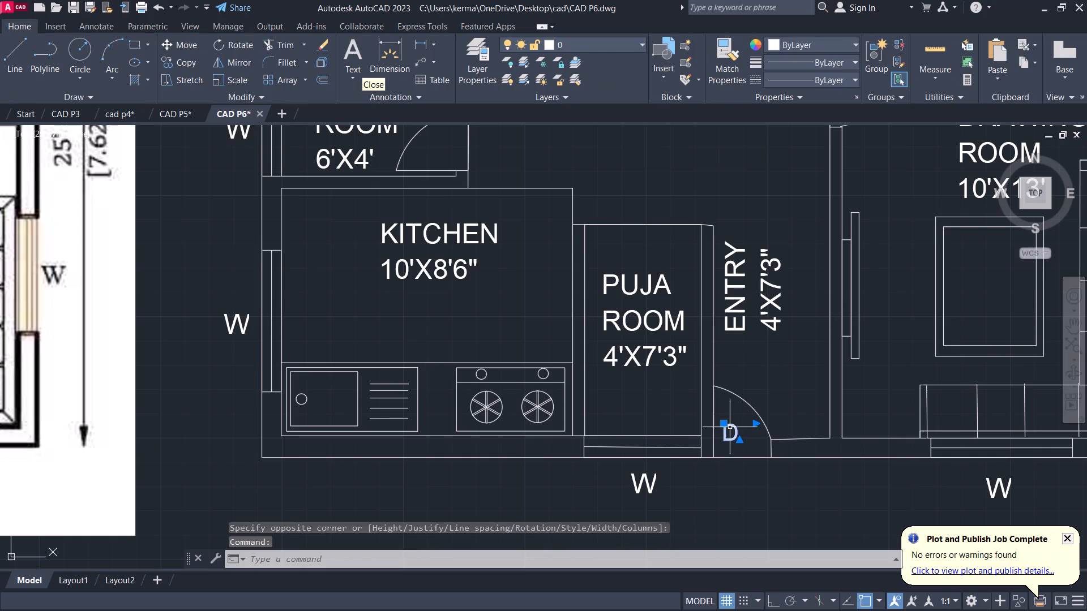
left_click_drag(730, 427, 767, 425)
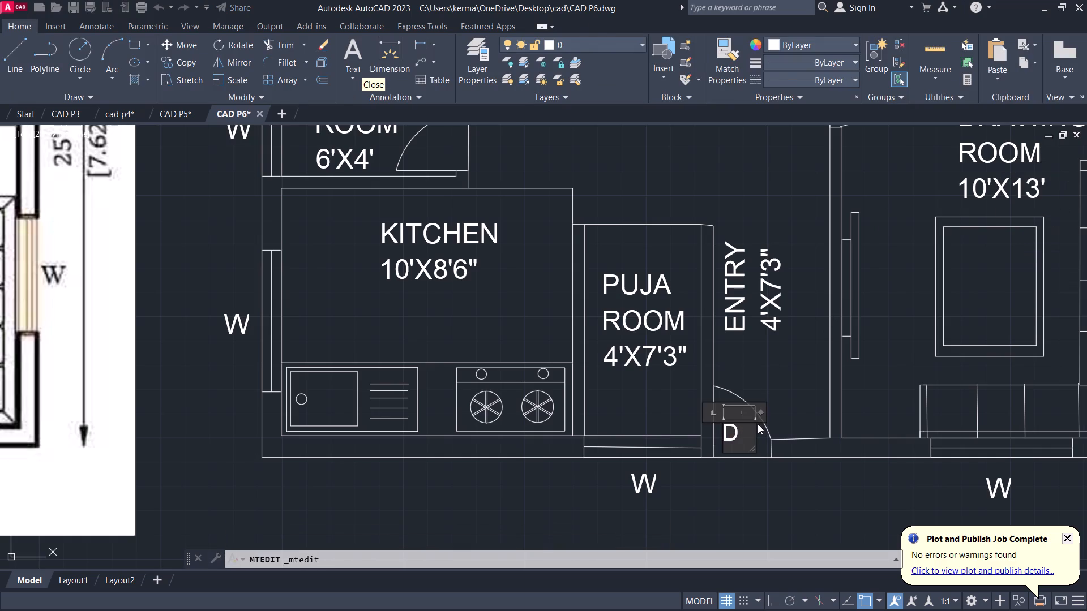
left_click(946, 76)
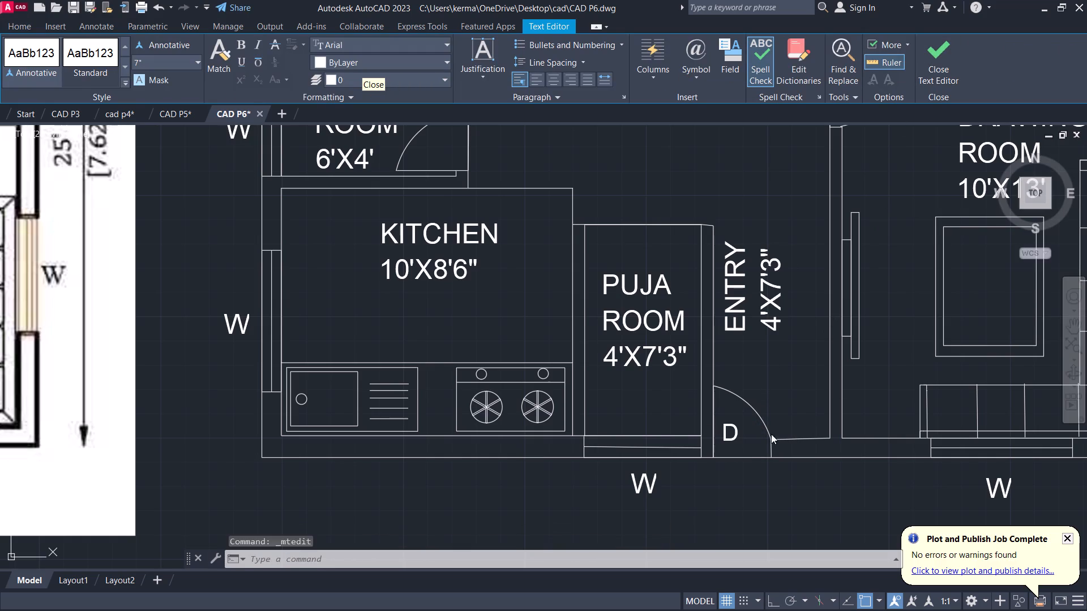
Copy the entry door's D label into the store room door swing, placing a second copy slightly below the first.
left_click(745, 448)
left_click(718, 421)
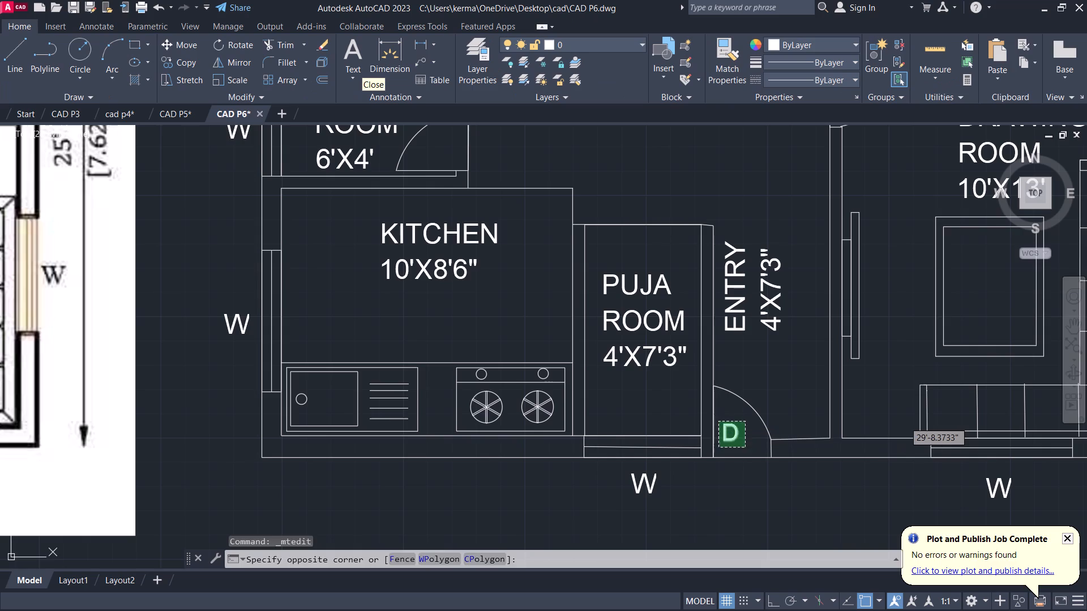
type("CO")
key("Return")
scroll(726, 415, "down", 1)
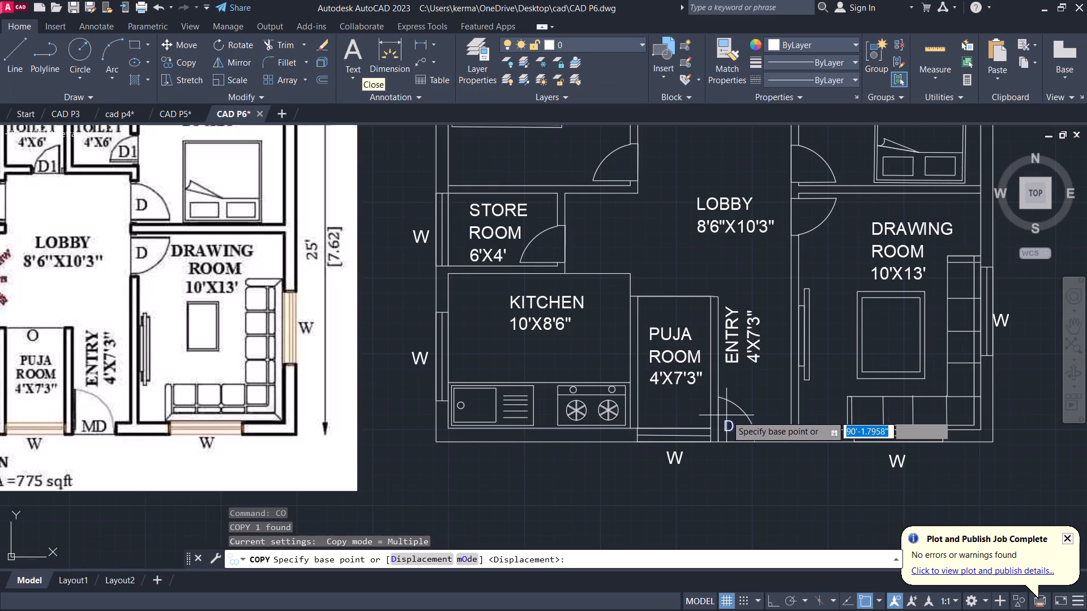
scroll(727, 421, "down", 1)
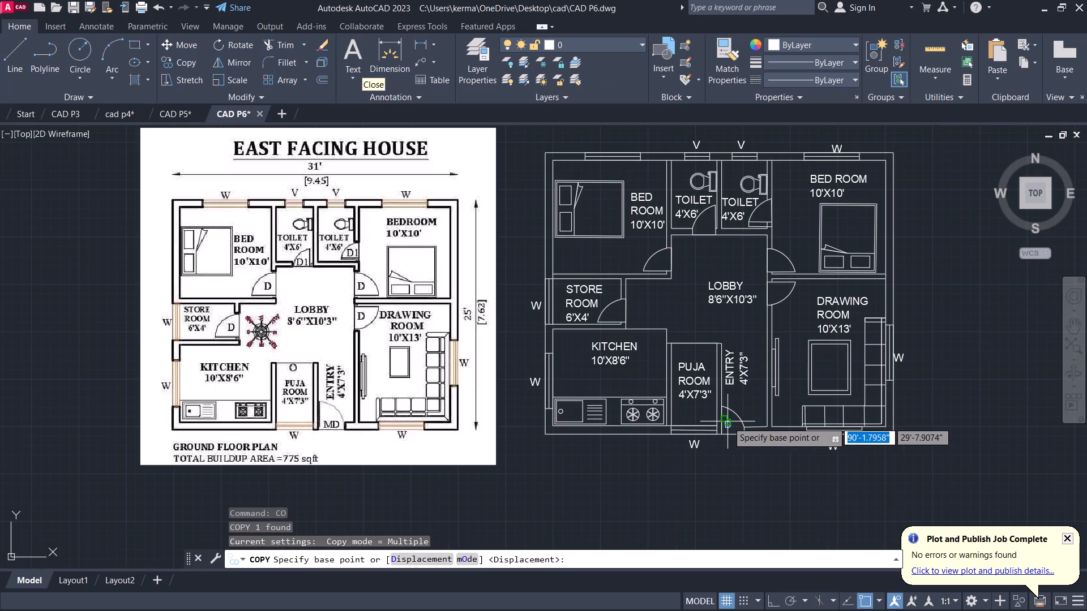
left_click(730, 421)
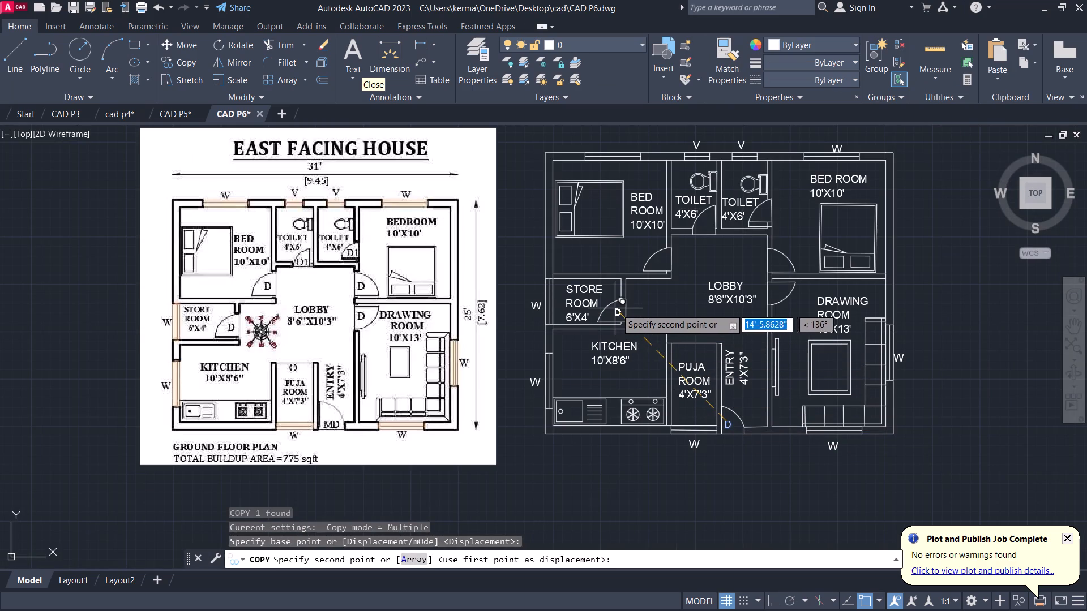
left_click(616, 308)
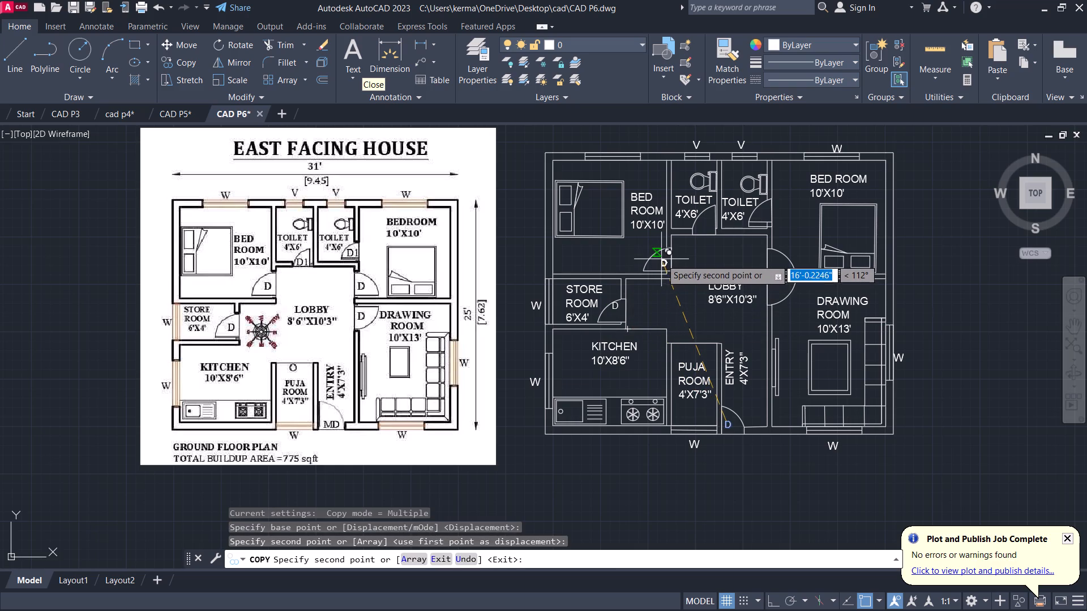
scroll(625, 297, "up", 3)
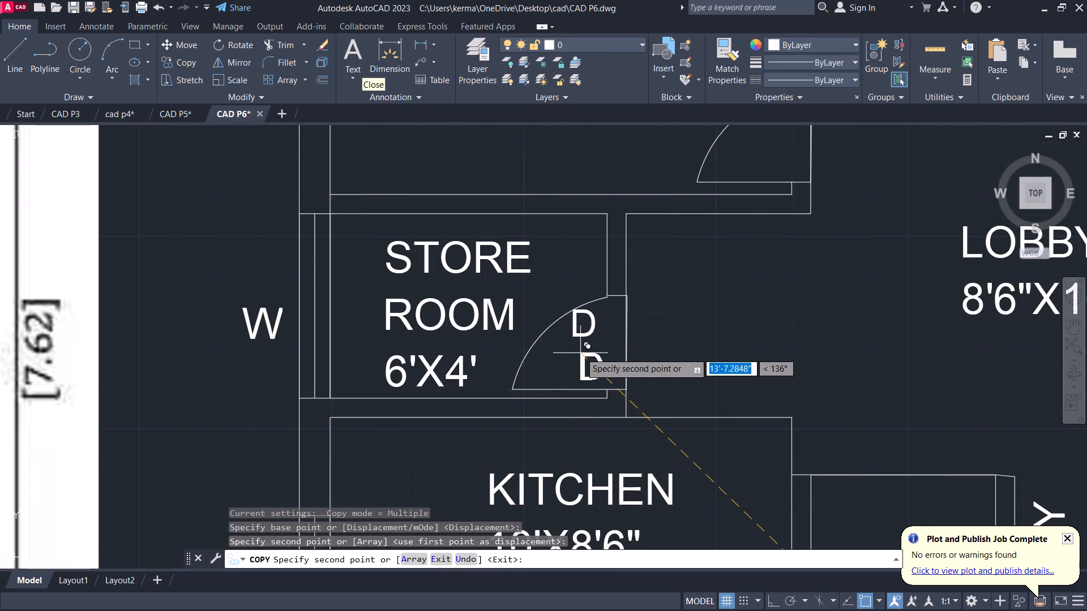
left_click(580, 350)
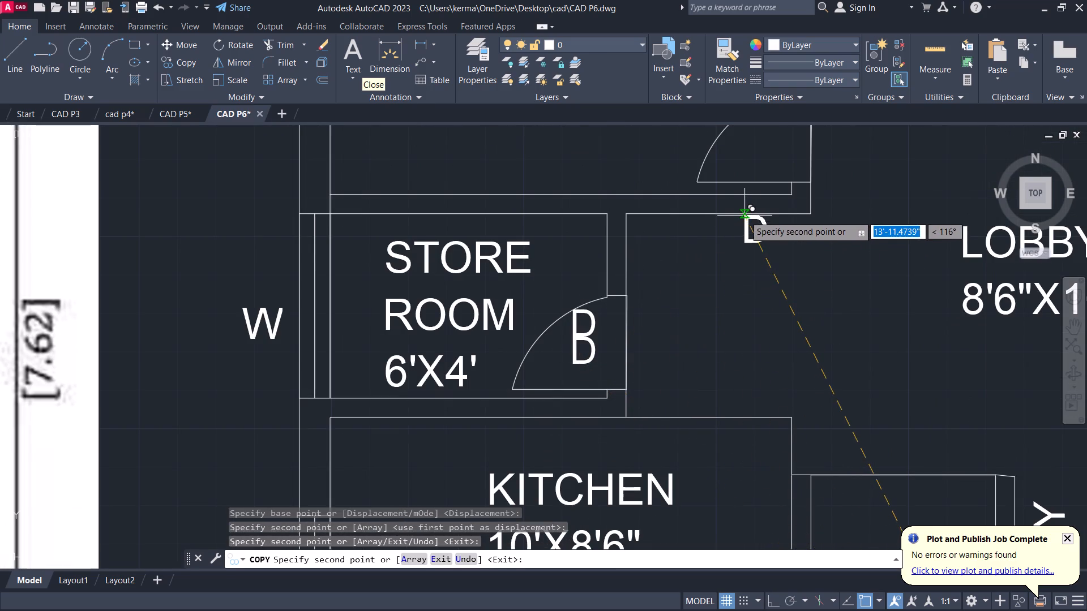
Place further copies of the D label in the door swings of both bedrooms and both toilets.
middle_click_drag(743, 217, 636, 356)
left_click(653, 270)
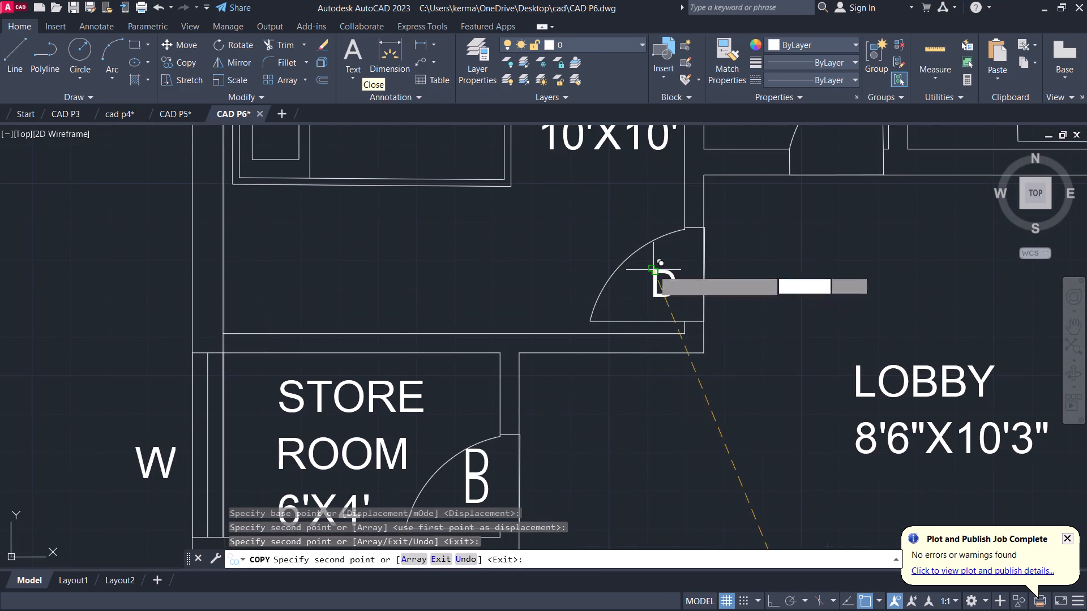
left_click(834, 139)
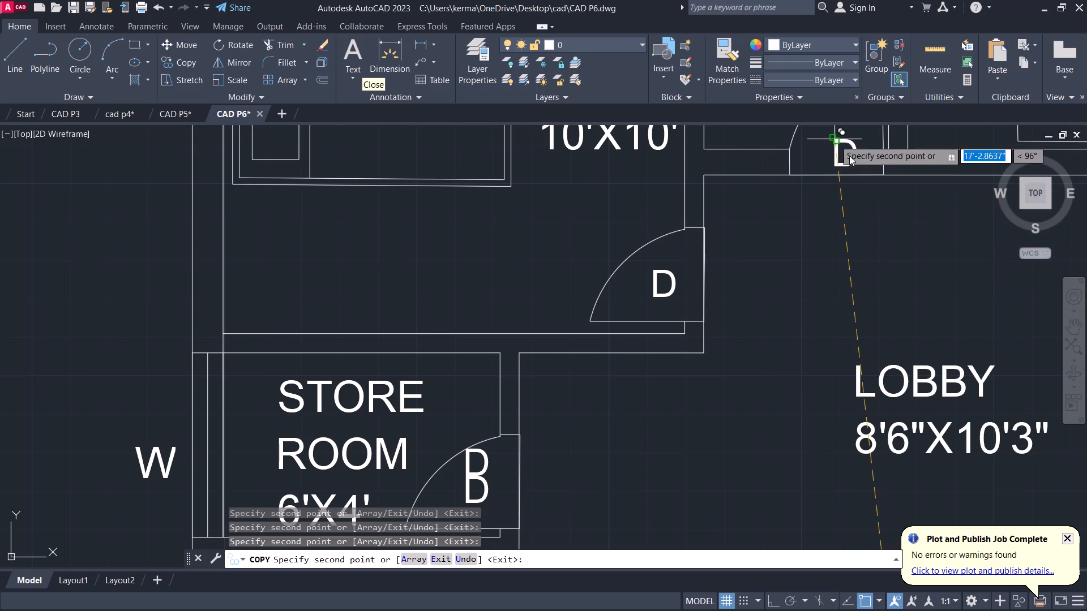
middle_click_drag(887, 196, 398, 408)
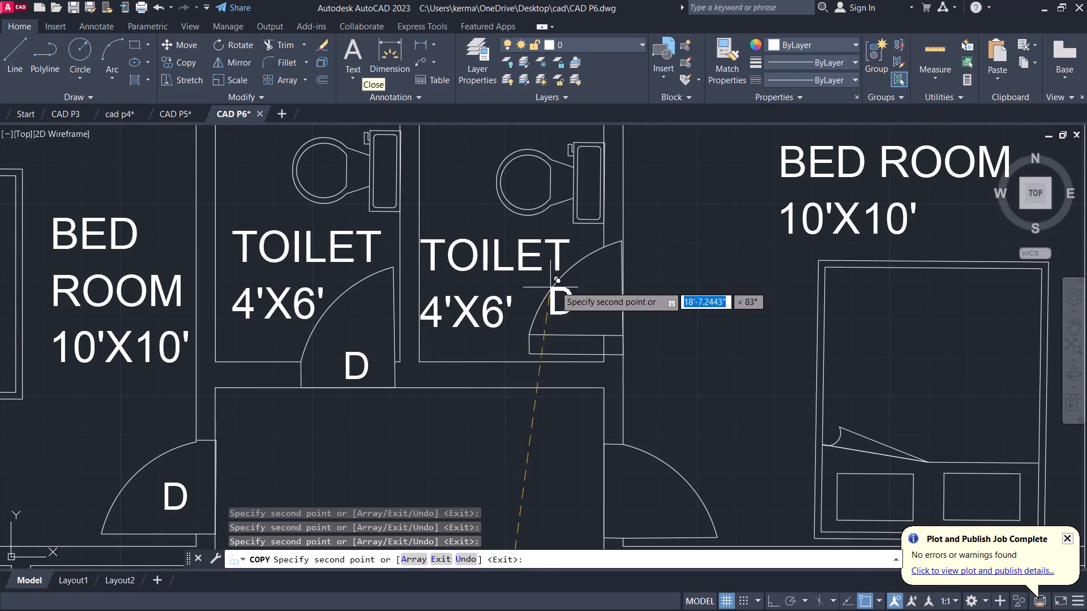
left_click(581, 289)
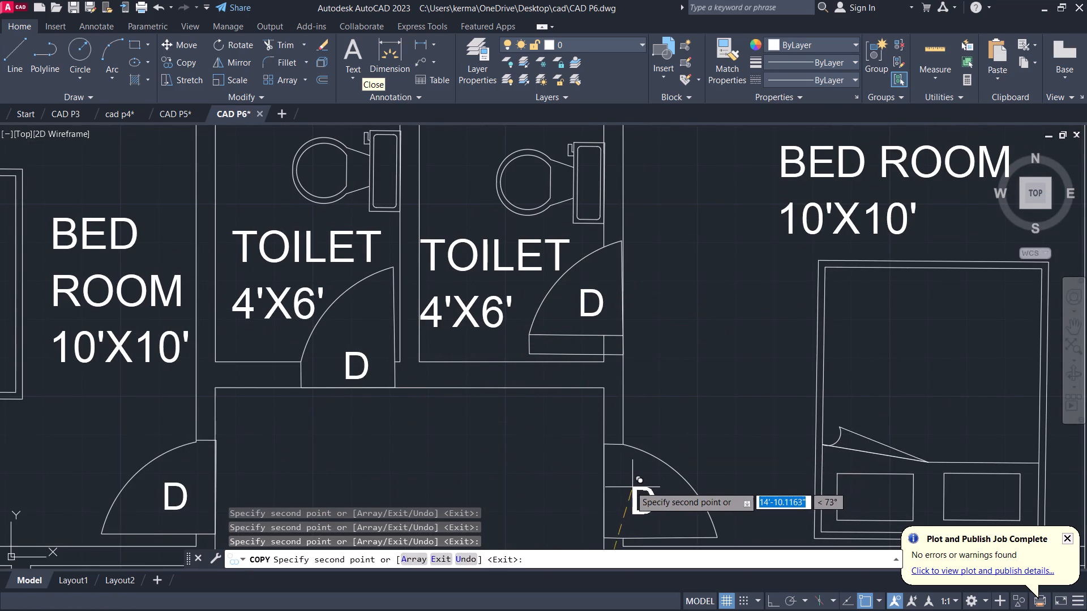
left_click(629, 486)
Place one more copy of the D label in the drawing room door swing and finish copying.
middle_click_drag(636, 468, 897, 0)
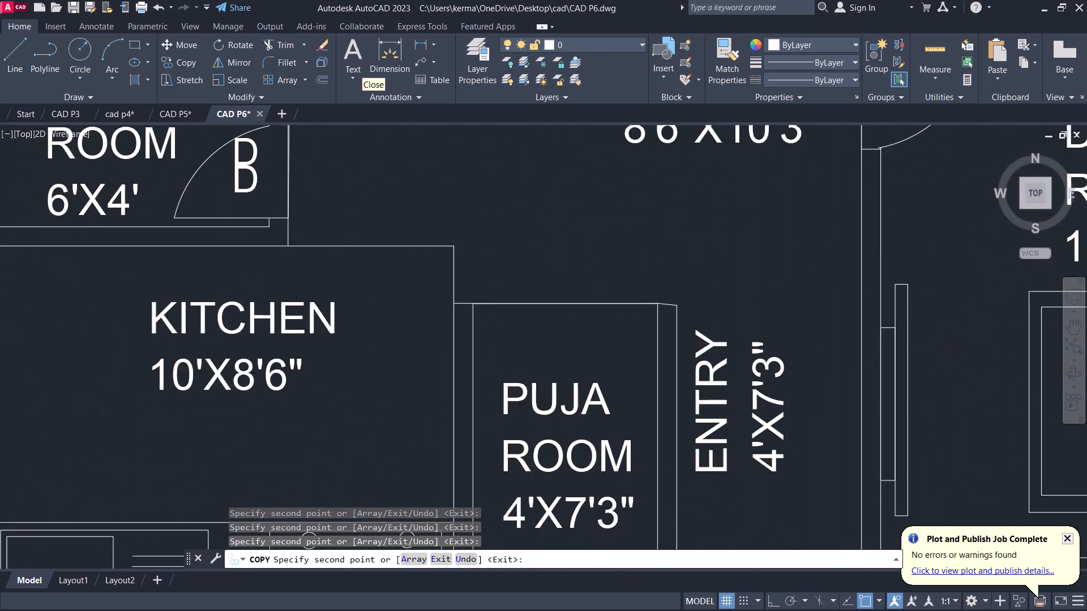
middle_click_drag(897, 0, 862, 32)
middle_click_drag(833, 182, 694, 266)
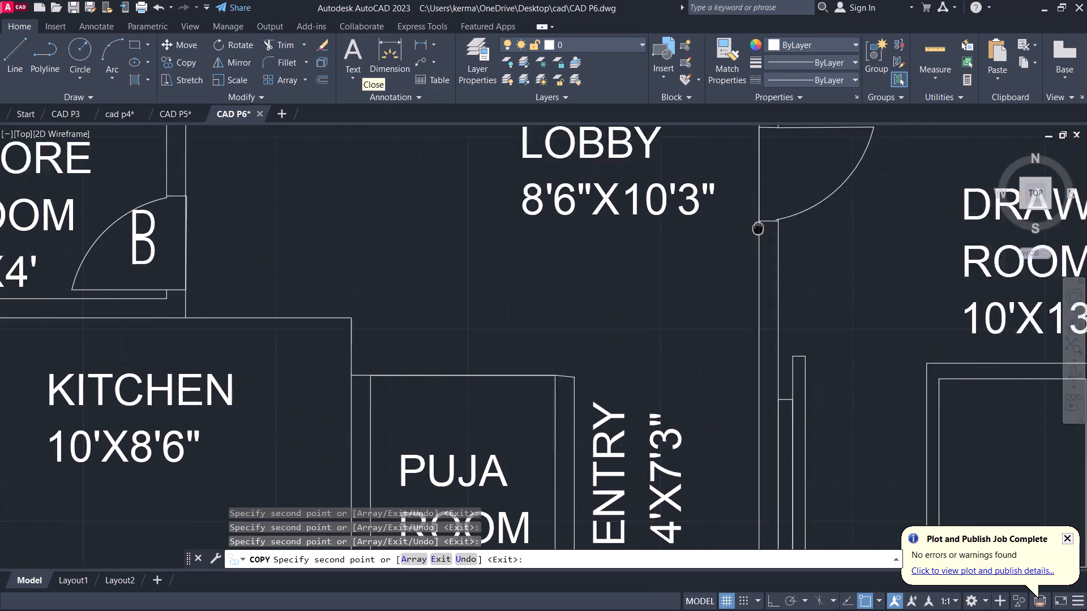
middle_click_drag(694, 266, 620, 315)
left_click(643, 251)
scroll(714, 239, "down", 1)
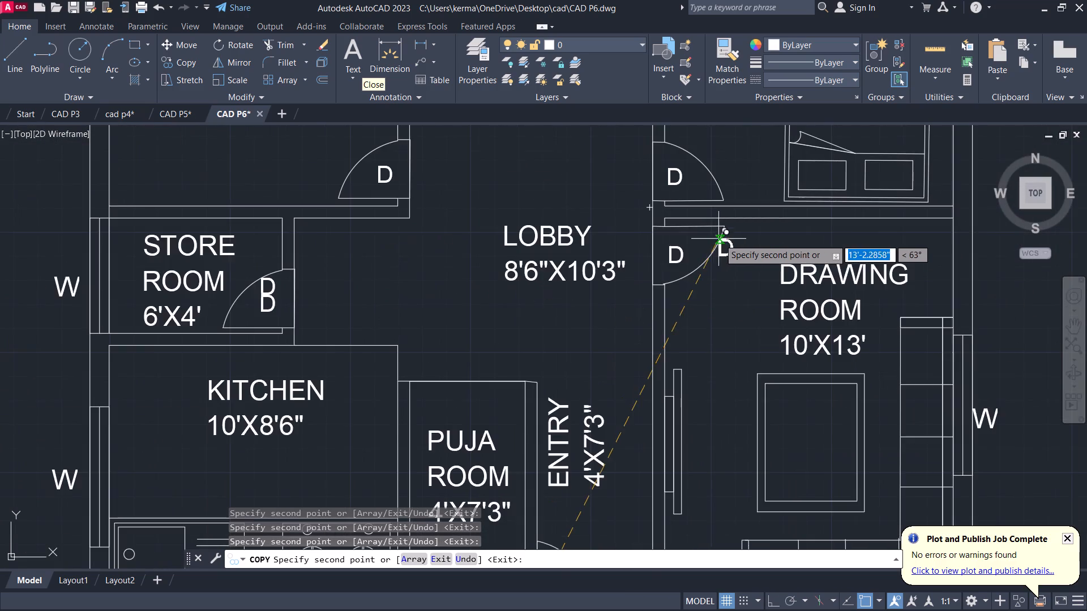
scroll(730, 248, "down", 1)
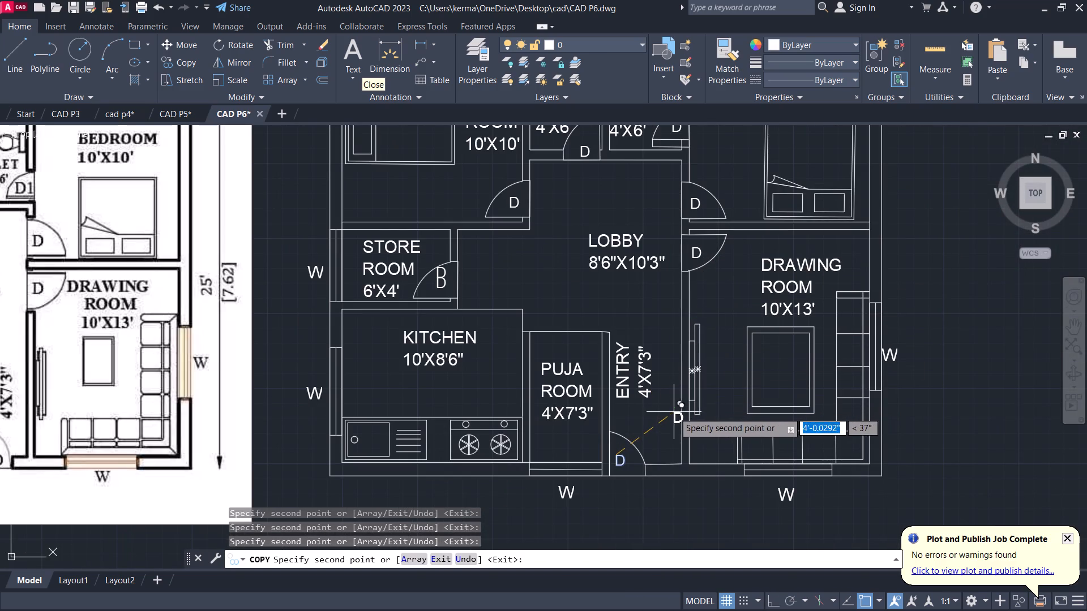
key("Escape")
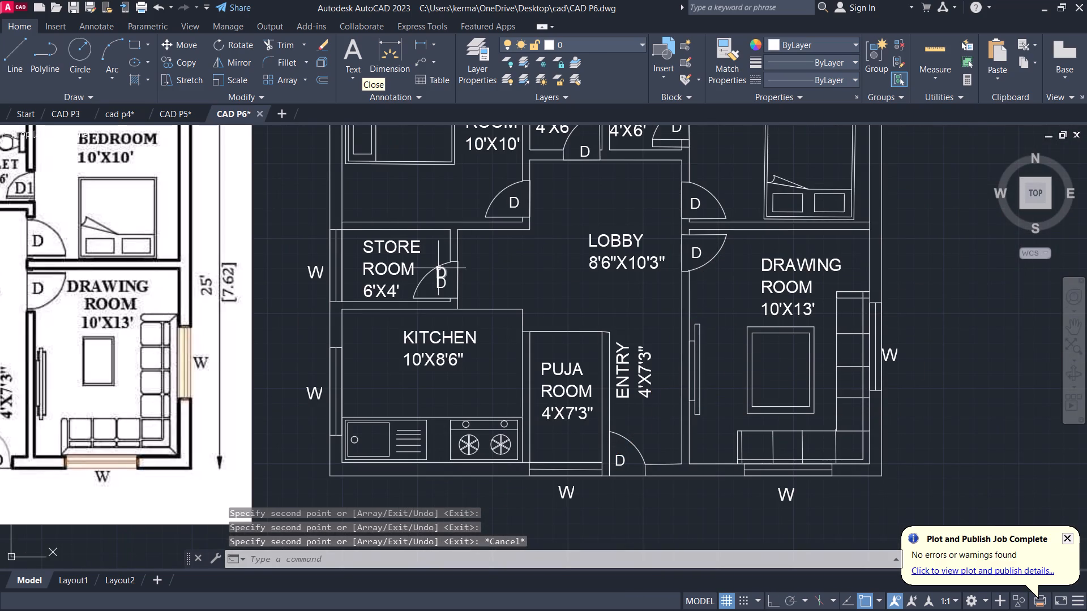
Delete the upper of the two overlapping D labels at the store room door.
left_click(440, 269)
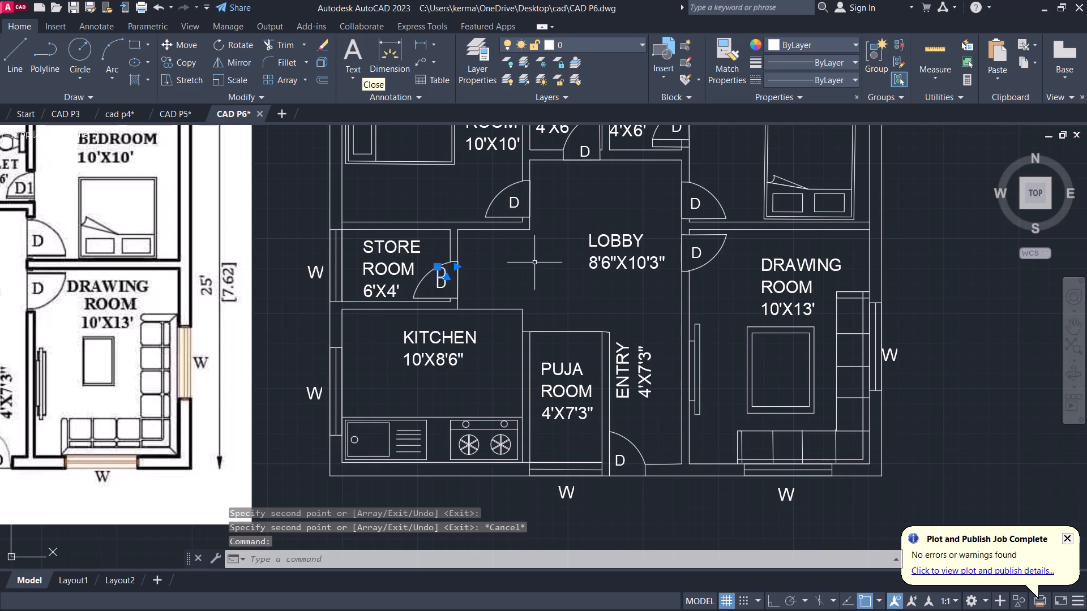
key("Delete")
Change the entry door's label from D to MD and finish editing the text.
double_click(622, 459)
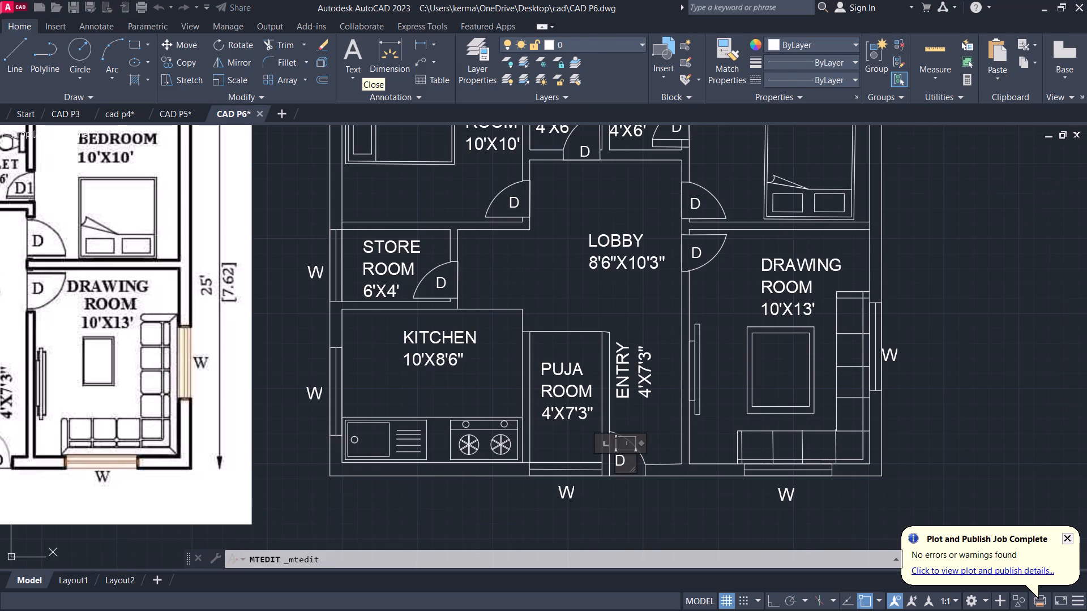
key("Left")
key("m")
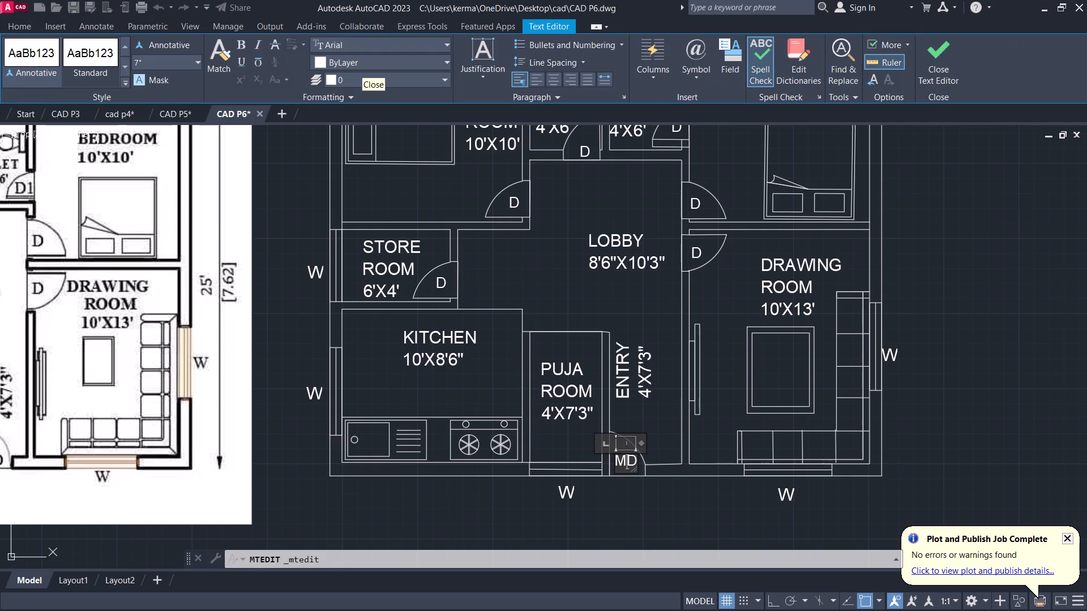
left_click(945, 51)
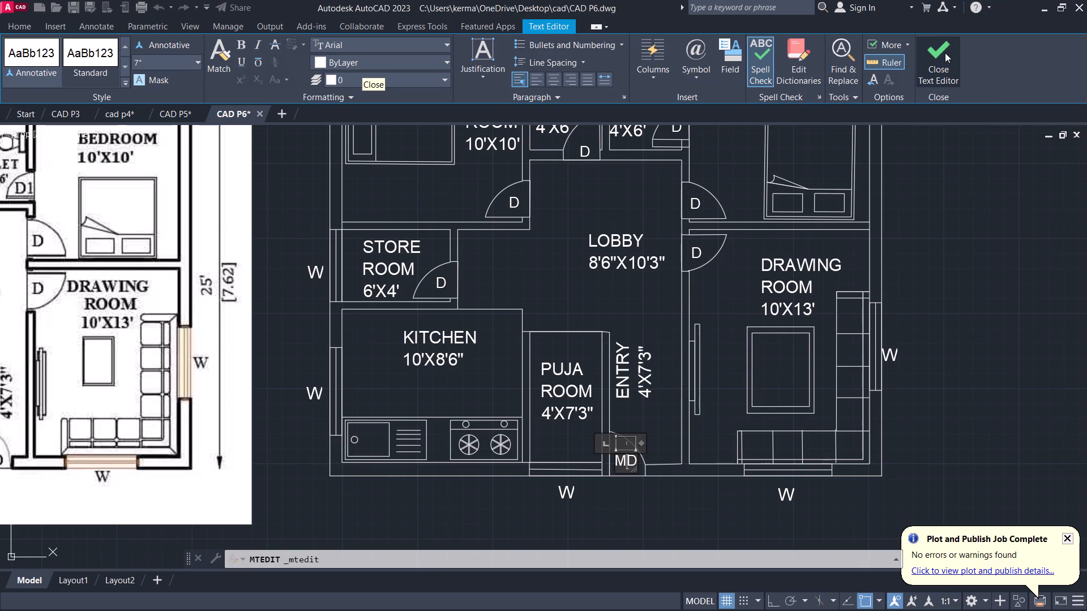
Trim the kitchen's upper wall line beside the lobby and the short vertical segment above the puja room's top line.
middle_click_drag(529, 359, 530, 359)
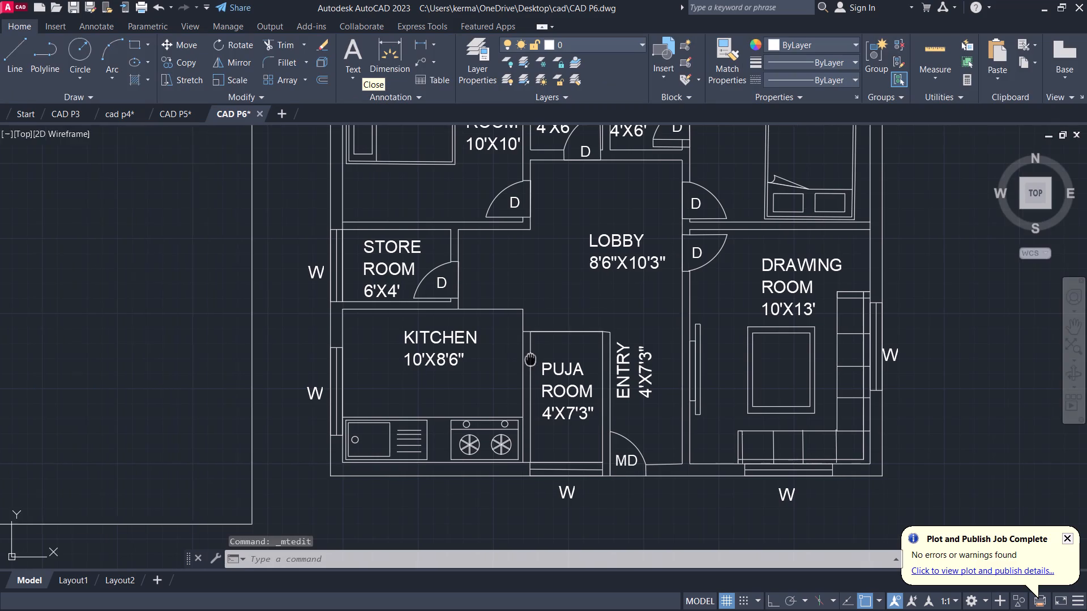
middle_click_drag(530, 359, 643, 395)
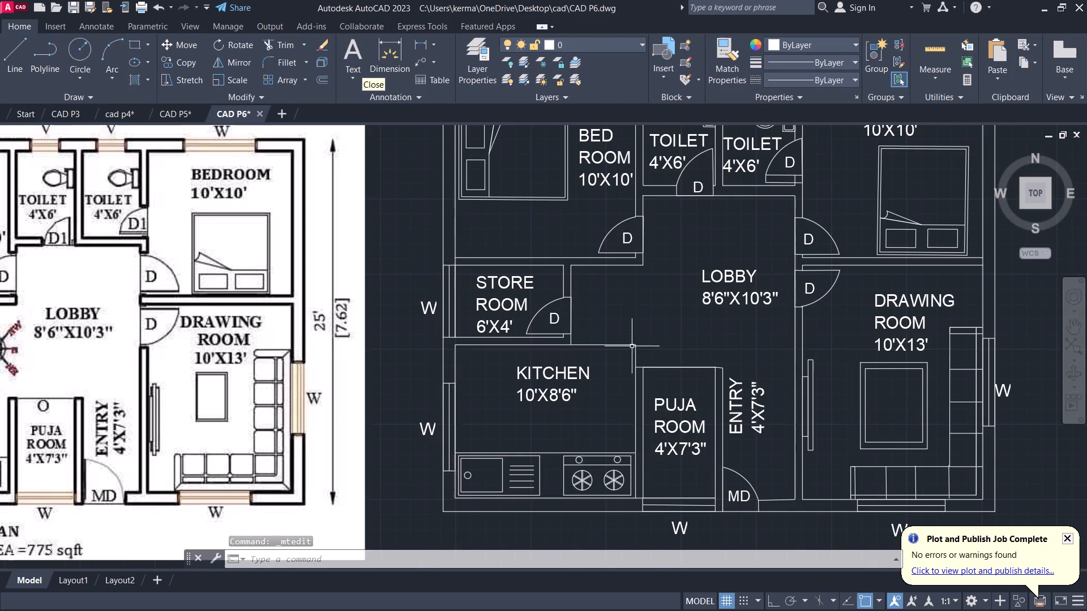
type("TR")
key("Return")
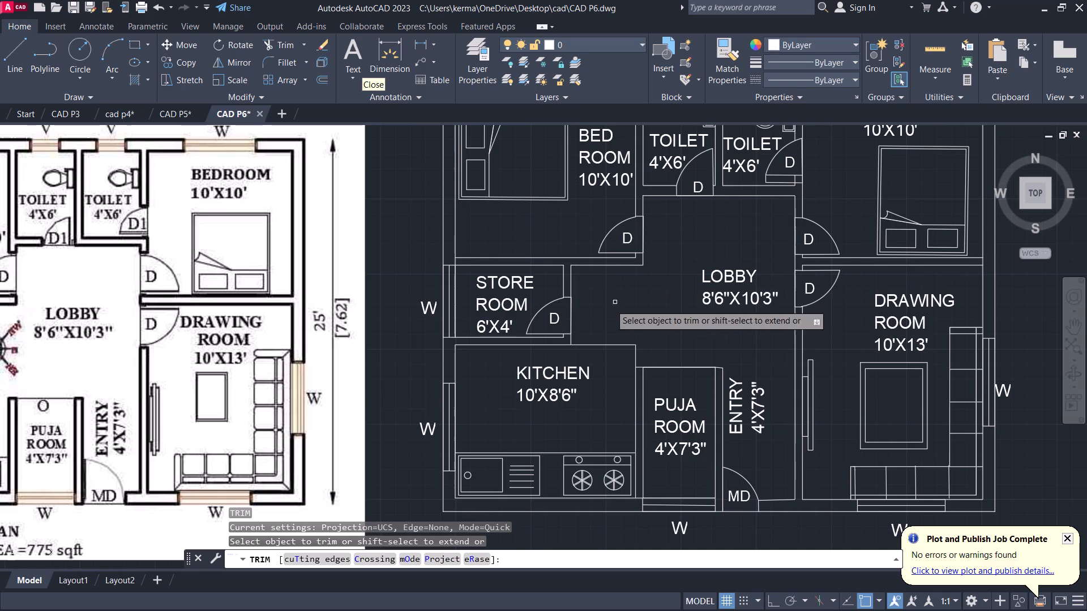
left_click(588, 344)
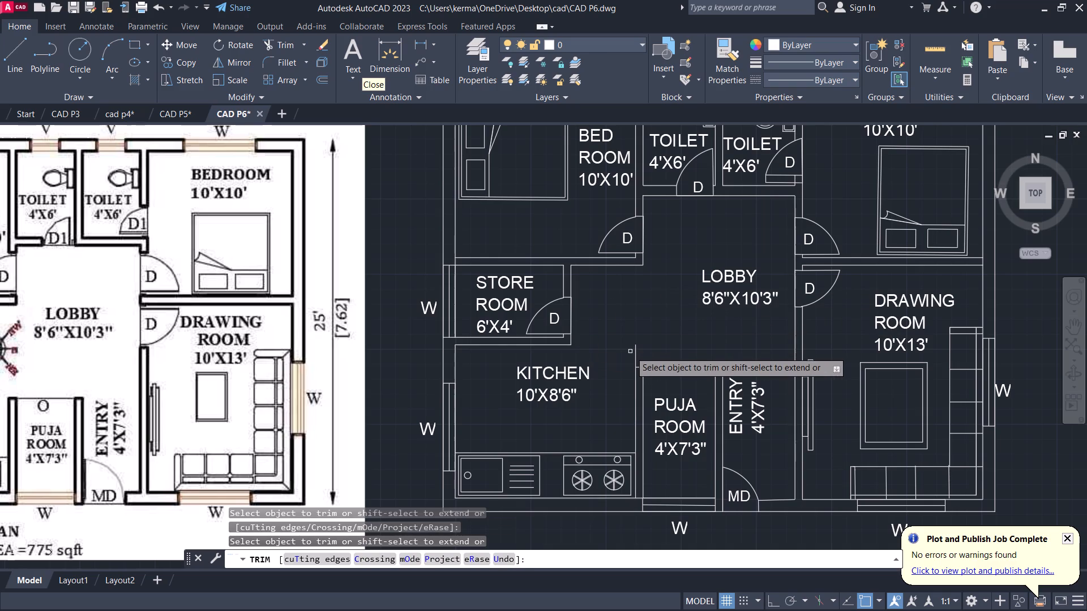
left_click(635, 352)
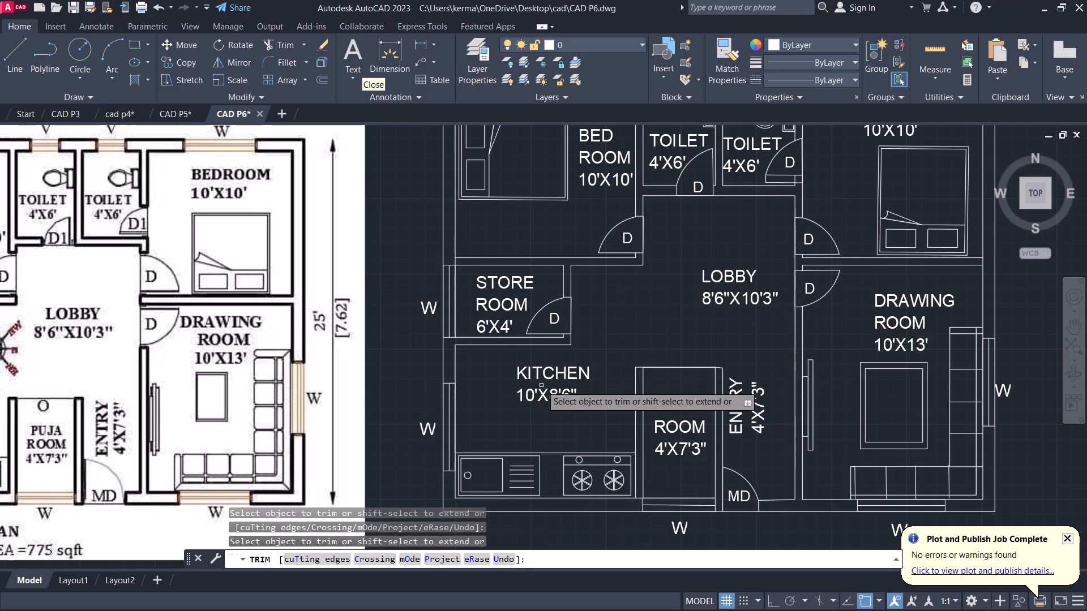
key("Escape")
Copy the puja room window's W label to a spot above the toilets and another below the kitchen's outer corner.
scroll(592, 381, "down", 1)
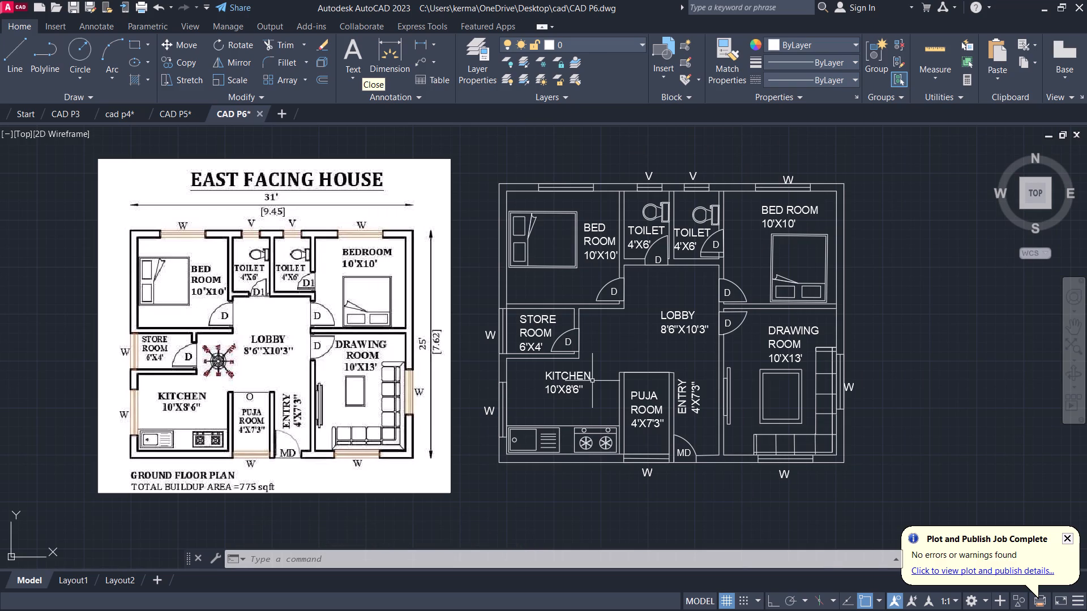
left_click(660, 487)
left_click(638, 473)
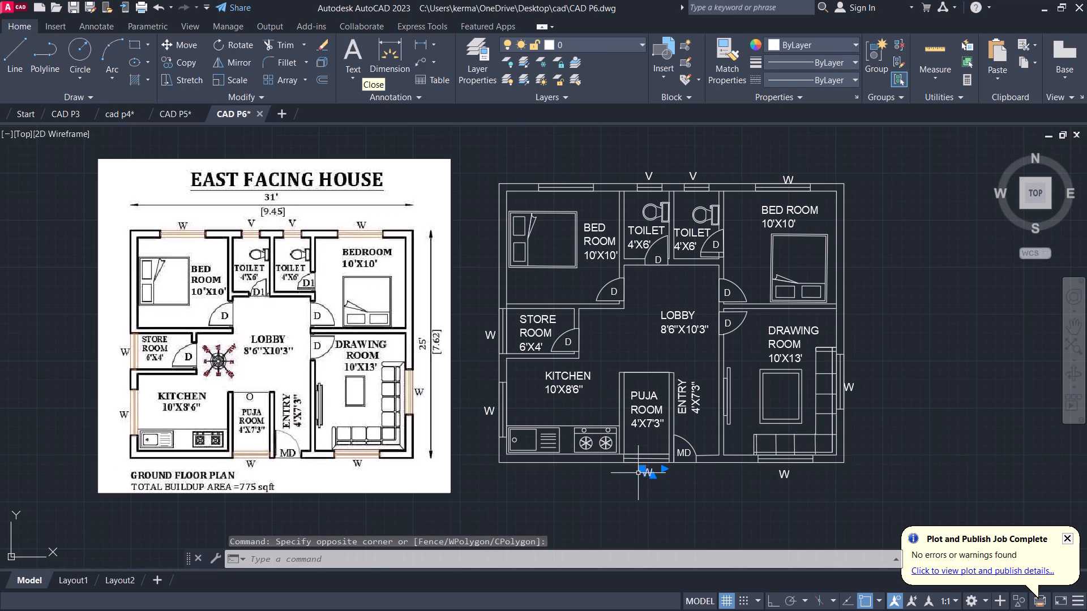
key("c")
key("o")
key("Return")
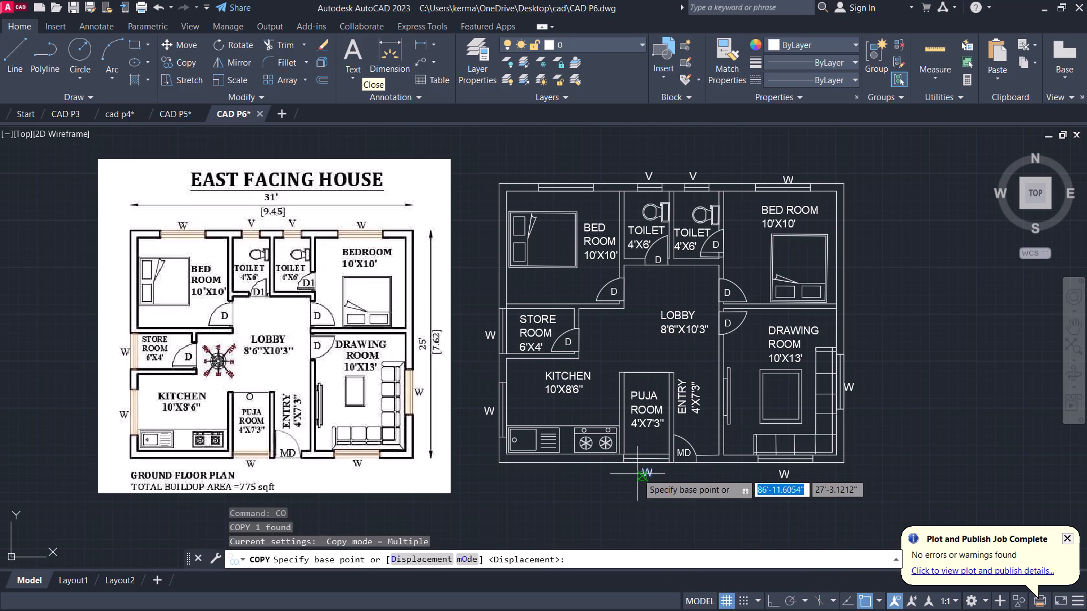
left_click(652, 468)
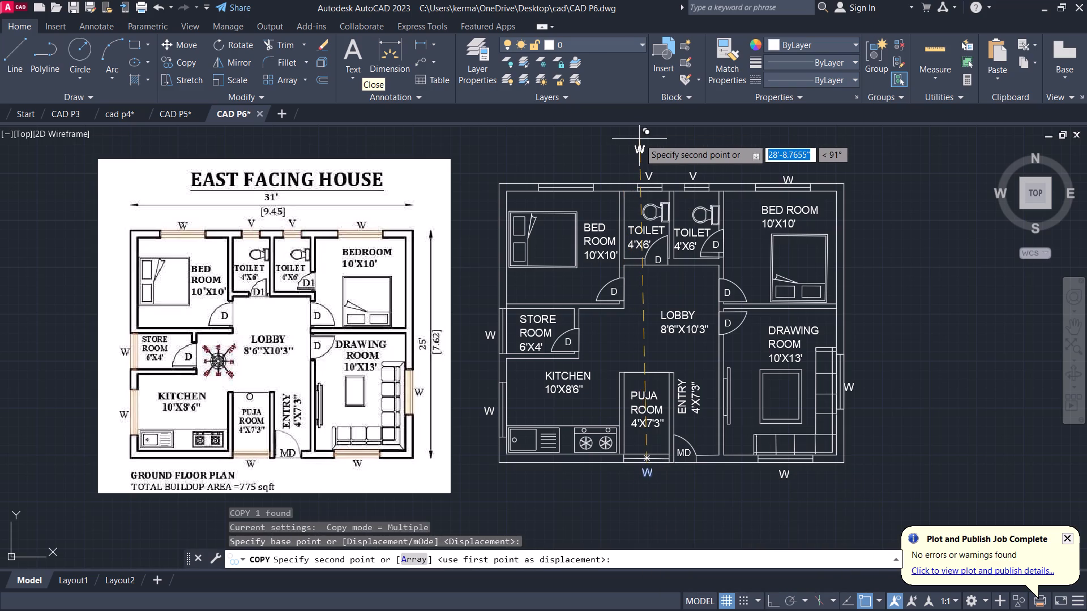
middle_click_drag(639, 138, 607, 230)
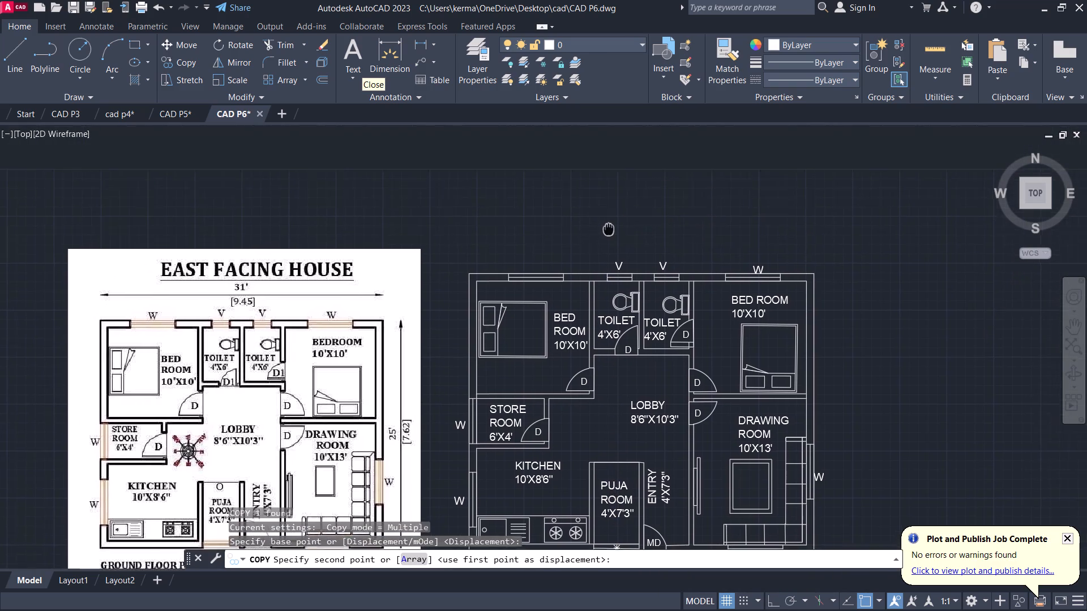
left_click(605, 215)
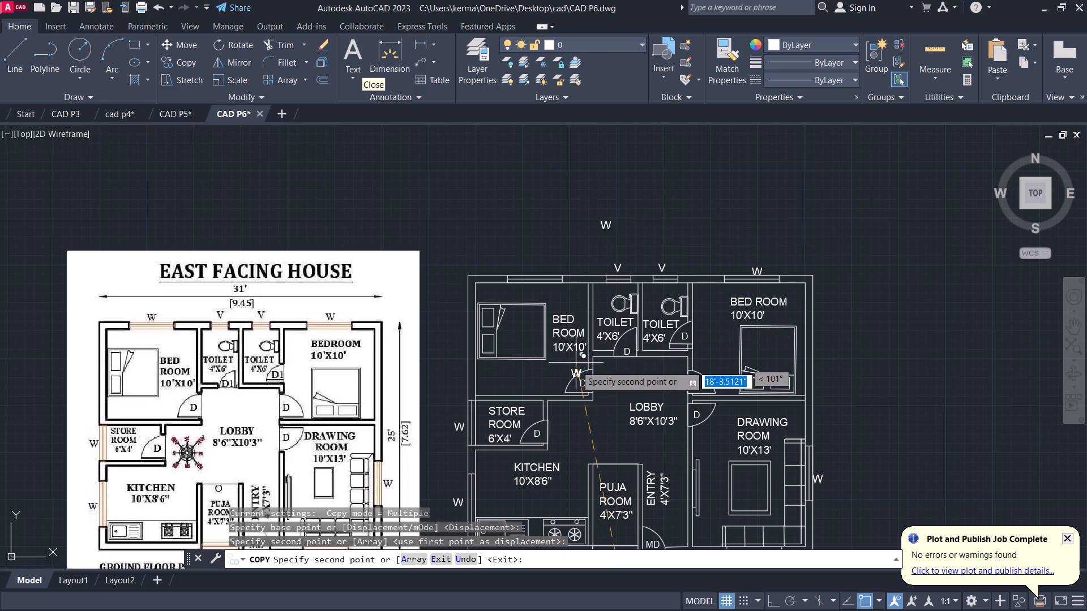
middle_click_drag(577, 364, 721, 118)
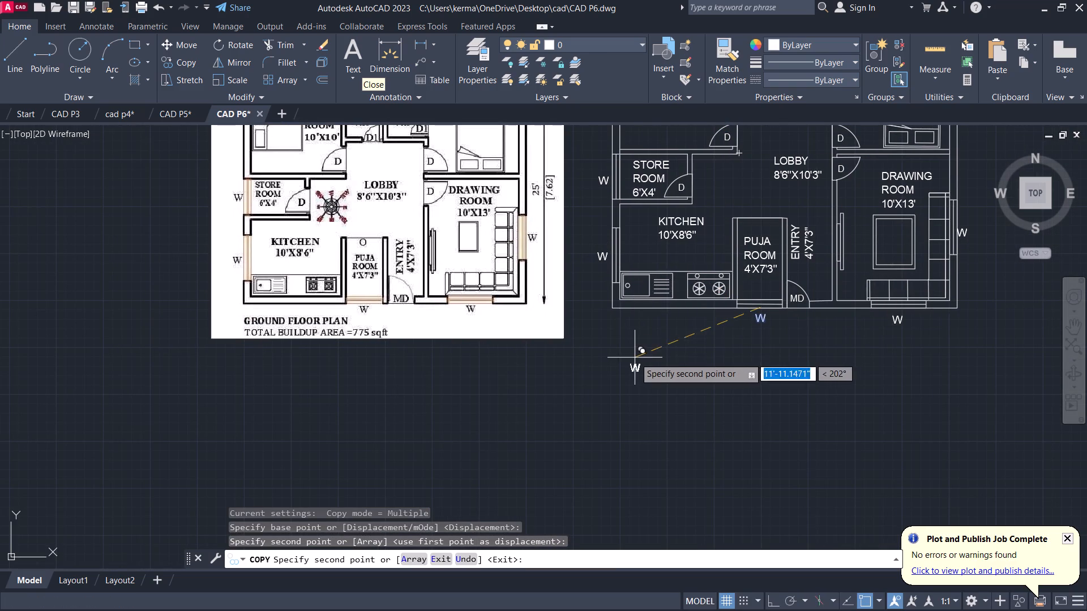
left_click(625, 331)
key("Escape")
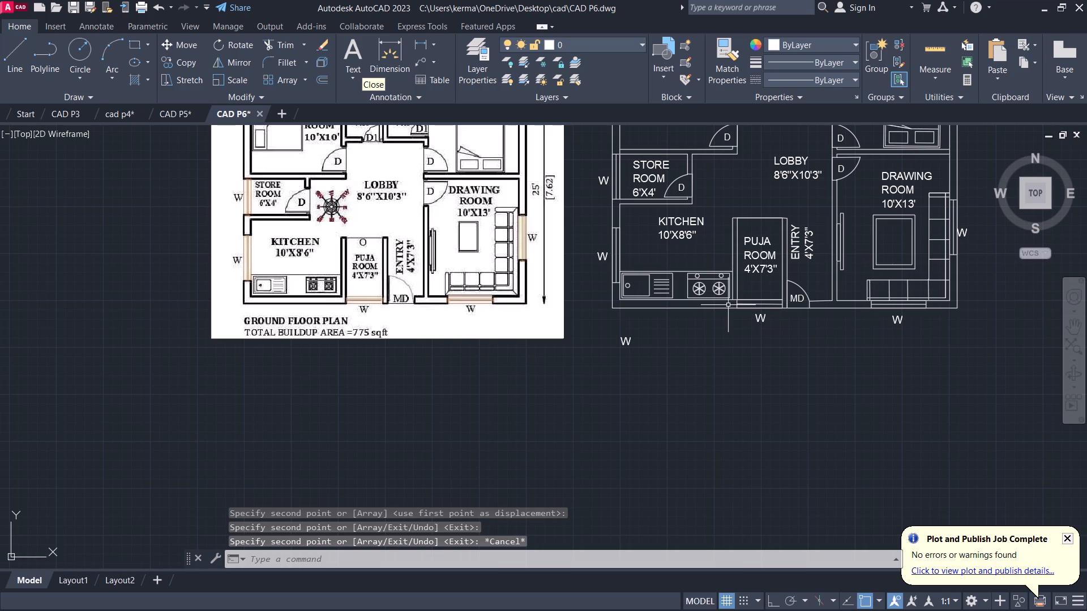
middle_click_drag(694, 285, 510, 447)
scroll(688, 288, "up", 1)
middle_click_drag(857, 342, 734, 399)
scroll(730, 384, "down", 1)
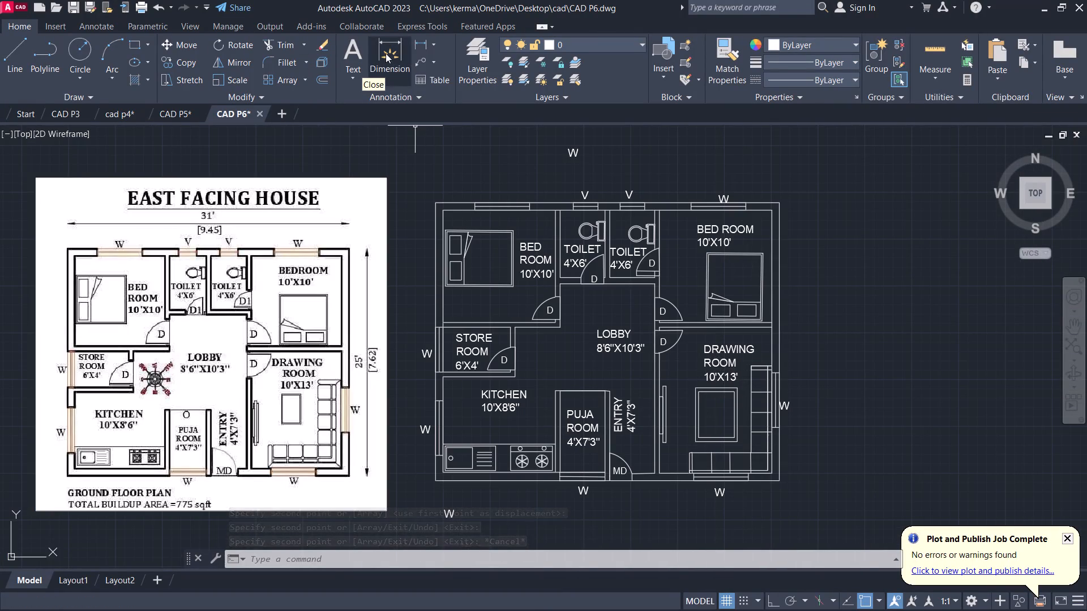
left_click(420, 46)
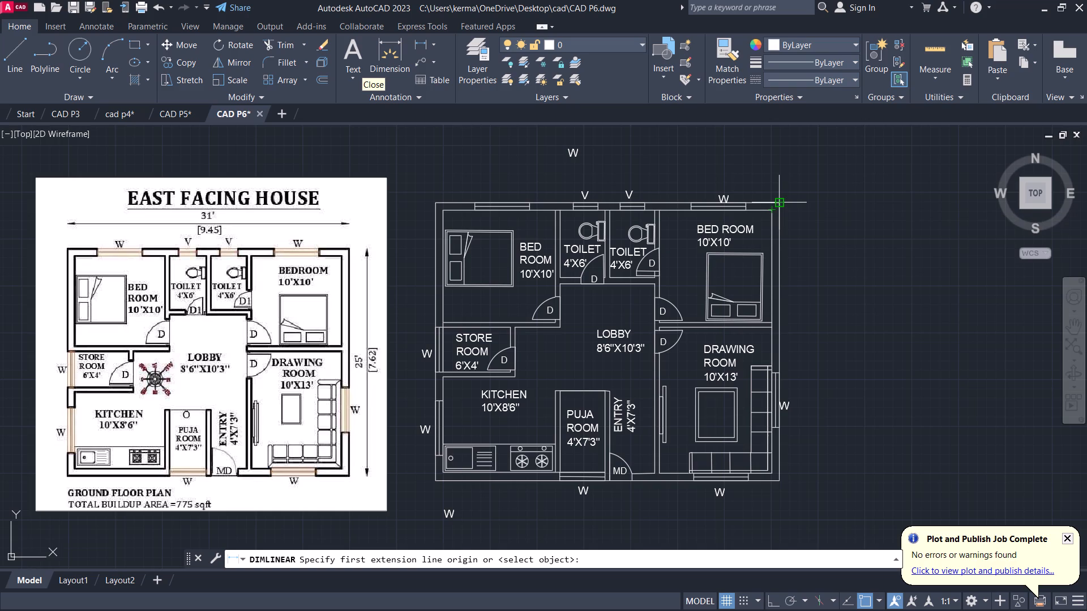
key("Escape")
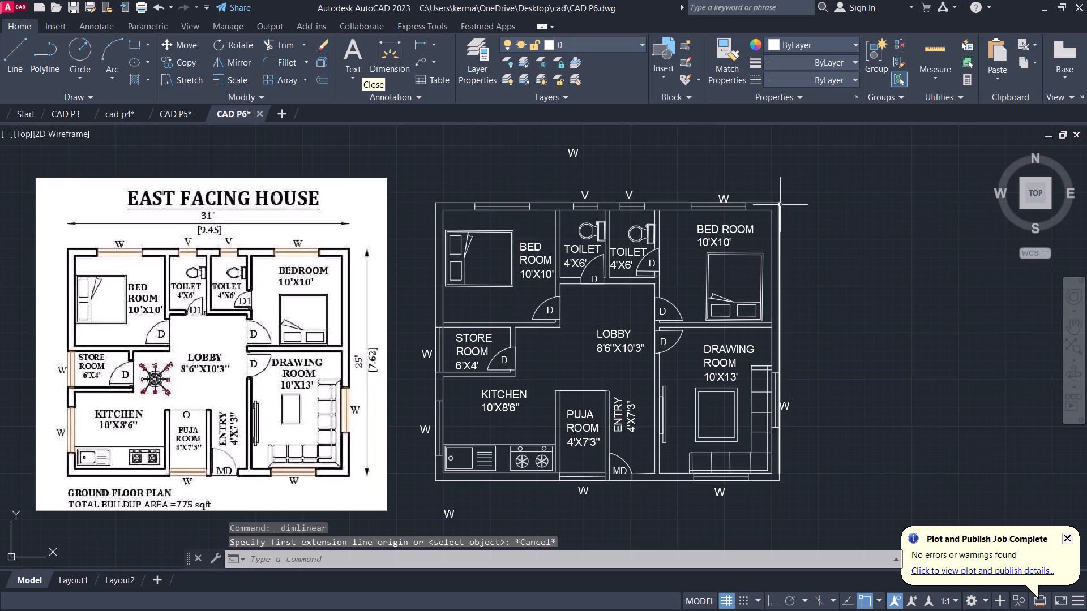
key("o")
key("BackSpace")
Open the ISO-25 dimension style for modification and set its text height to 8".
key("d")
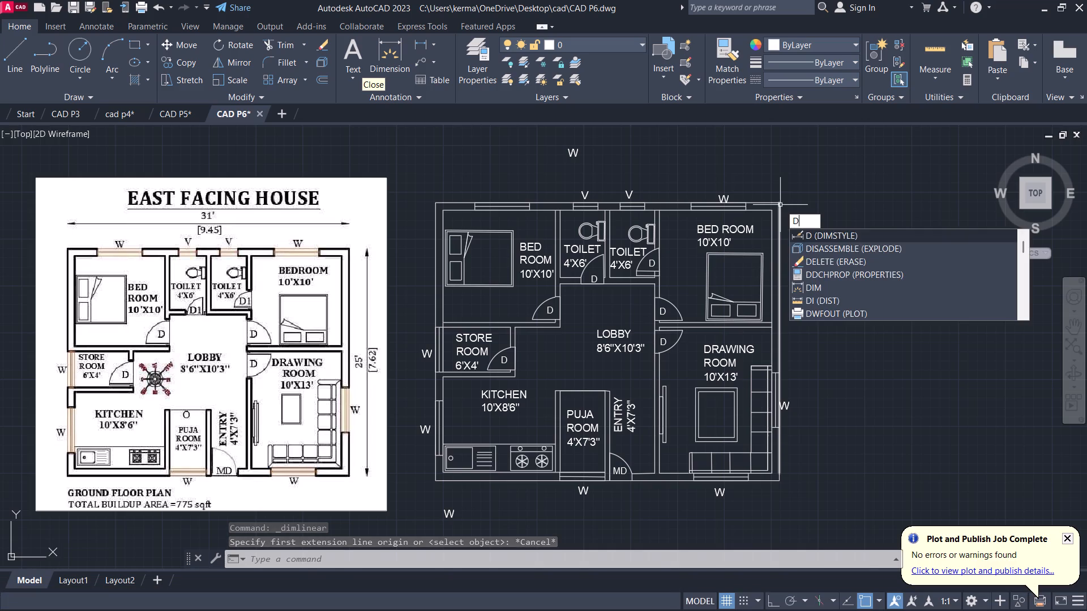
key("Return")
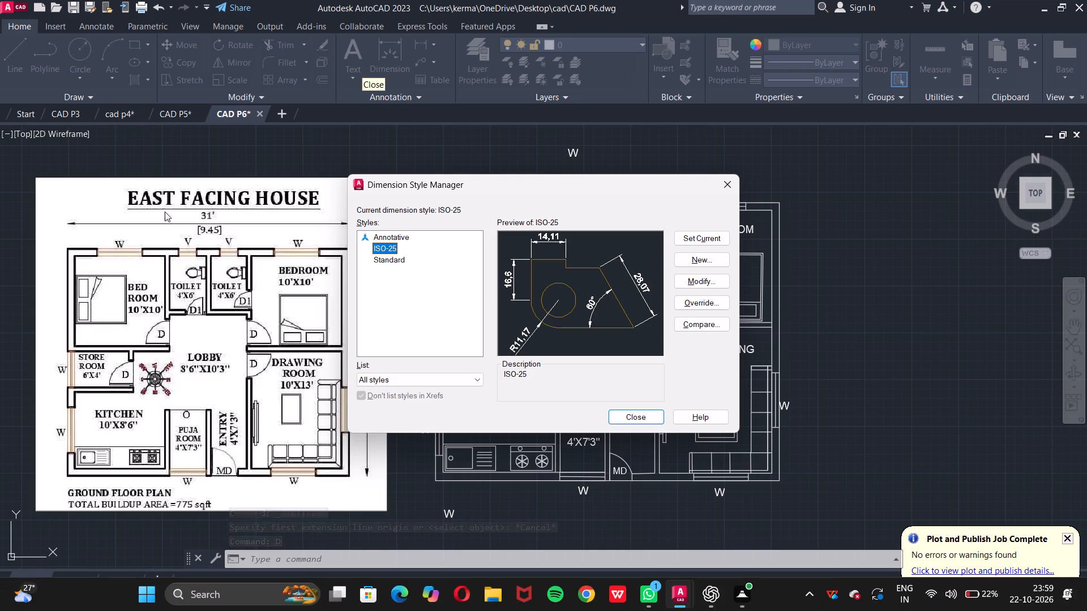
left_click(717, 283)
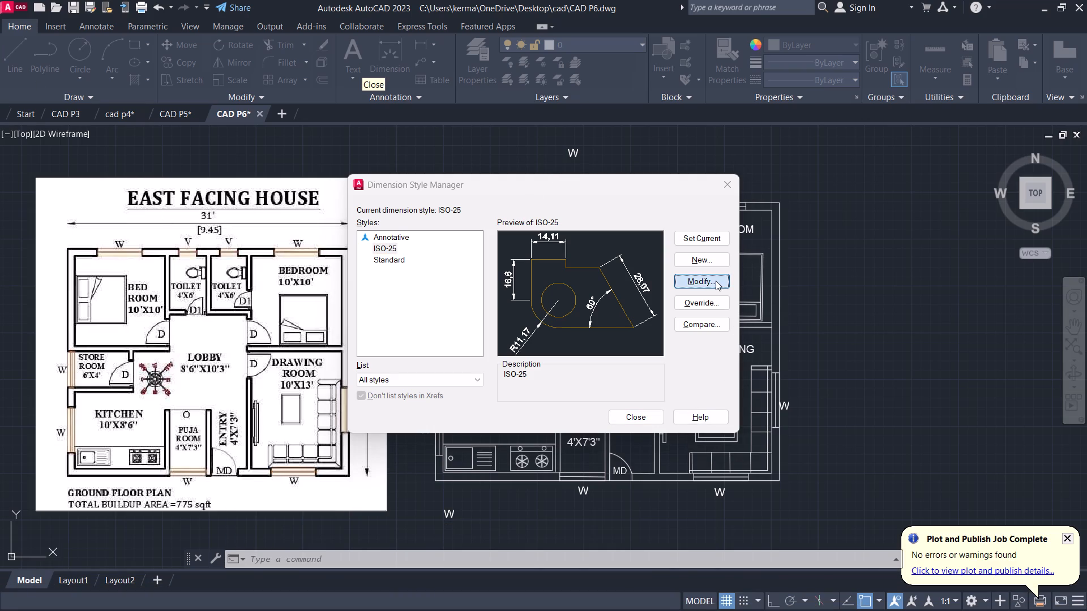
left_click(716, 281)
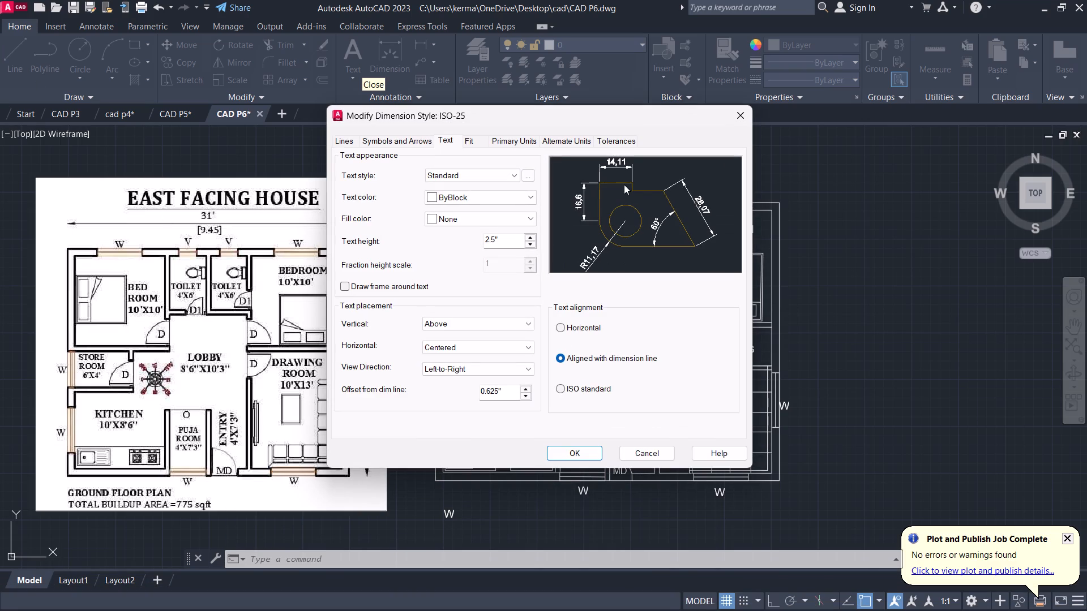
left_click(502, 238)
key("BackSpace")
key("BackSpace")
key("BackSpace")
key("BackSpace")
key("8")
key("shift+quotedbl")
Set the dimension style's primary linear unit format to Engineering.
left_click(498, 144)
left_click(477, 172)
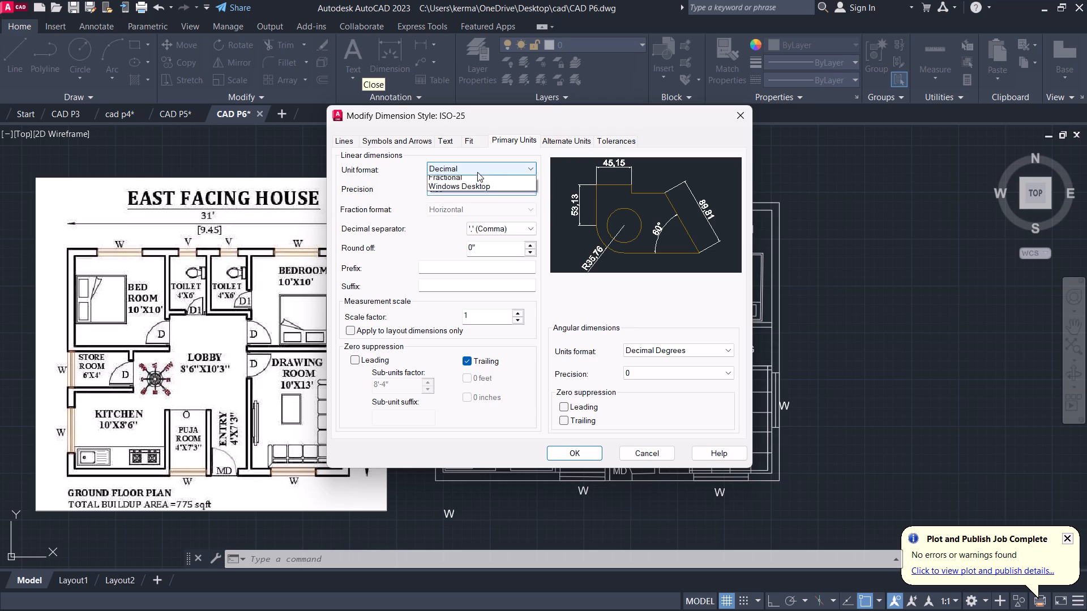
left_click(480, 195)
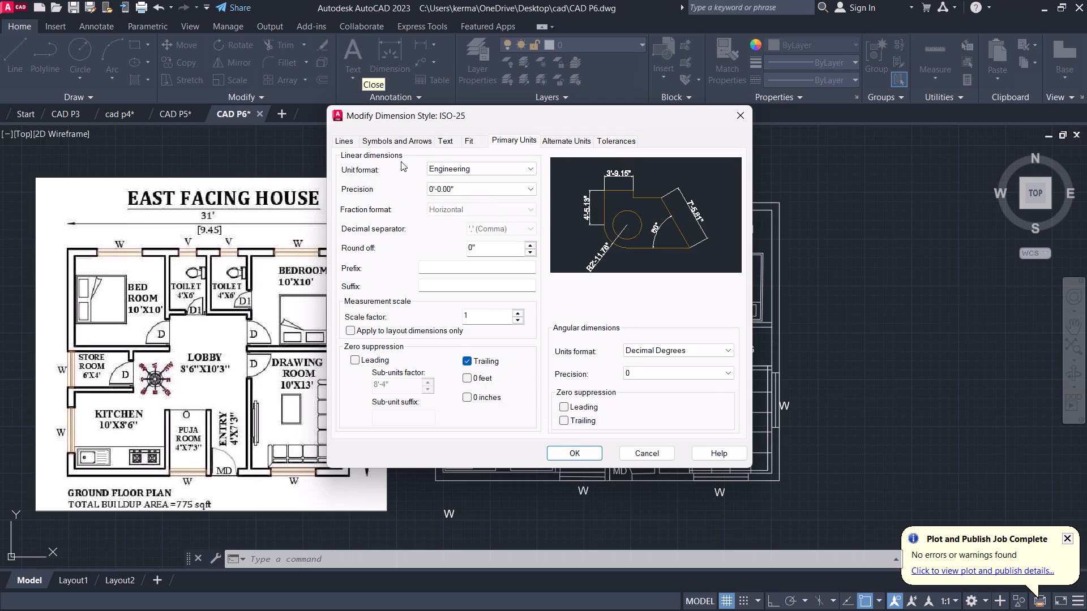
Set the dimension style's arrow size to 8" and save the modified style.
left_click(402, 143)
left_click_drag(375, 279, 323, 295)
key("BackSpace")
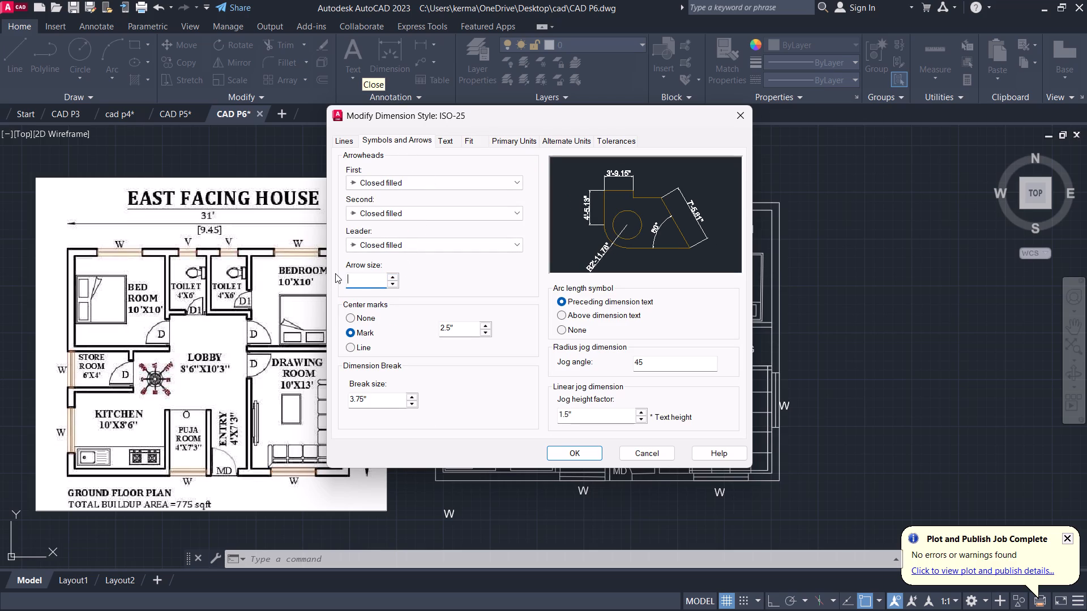
key("8")
key("shift+quotedbl")
left_click(551, 455)
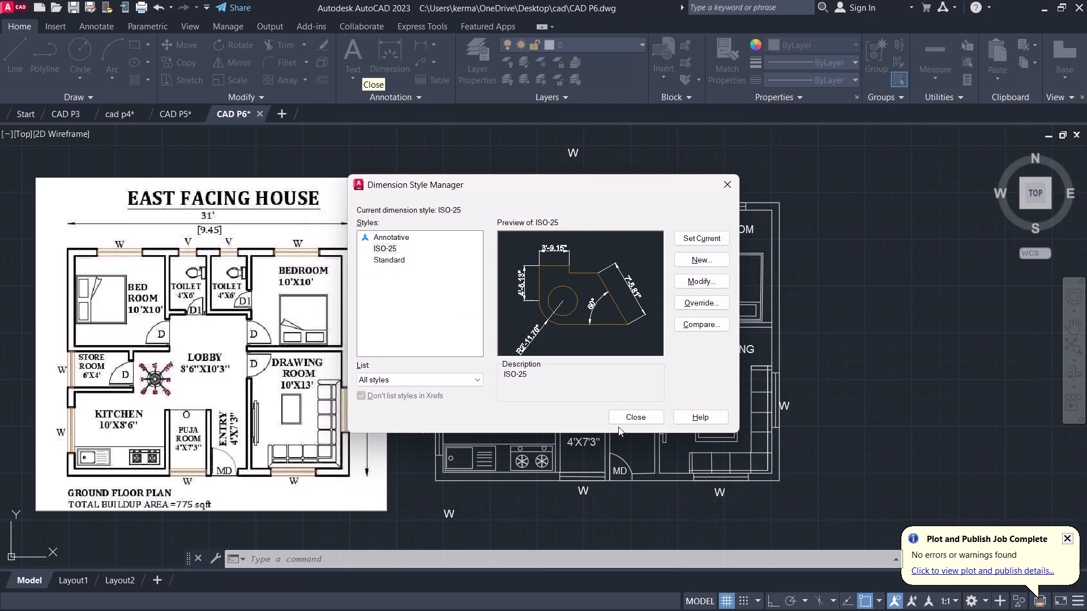
left_click(617, 419)
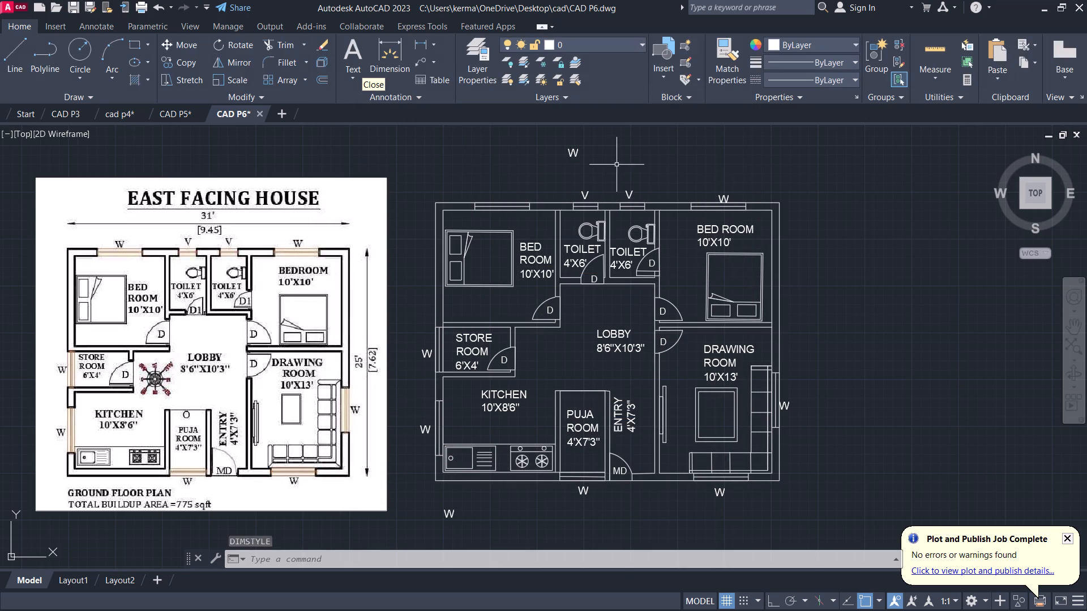
Add a linear dimension for the plan's overall width above the upper wall, between its two outer corners.
left_click(422, 42)
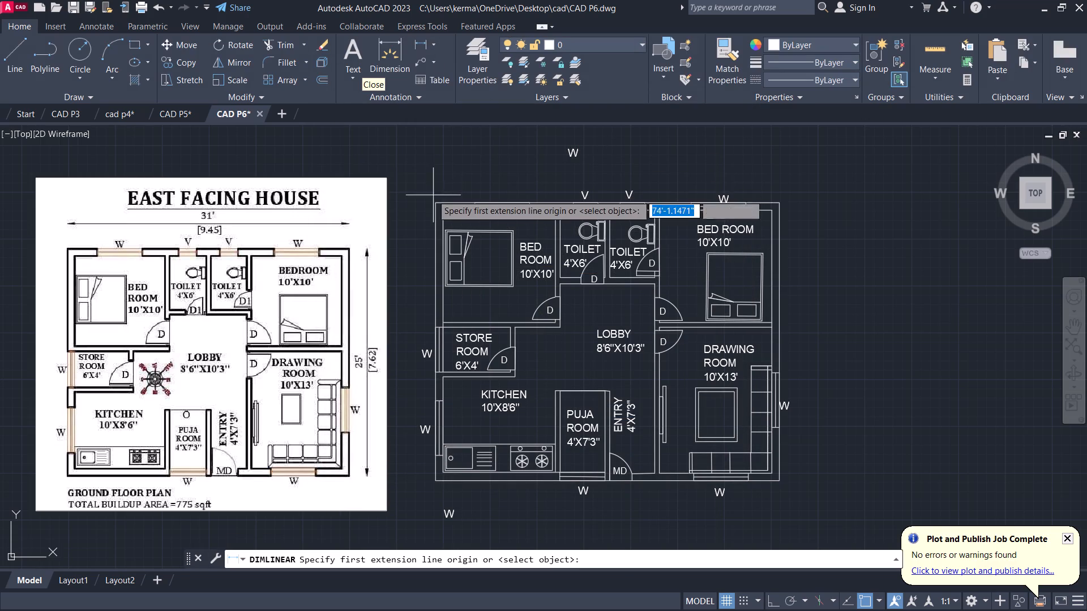
left_click(435, 201)
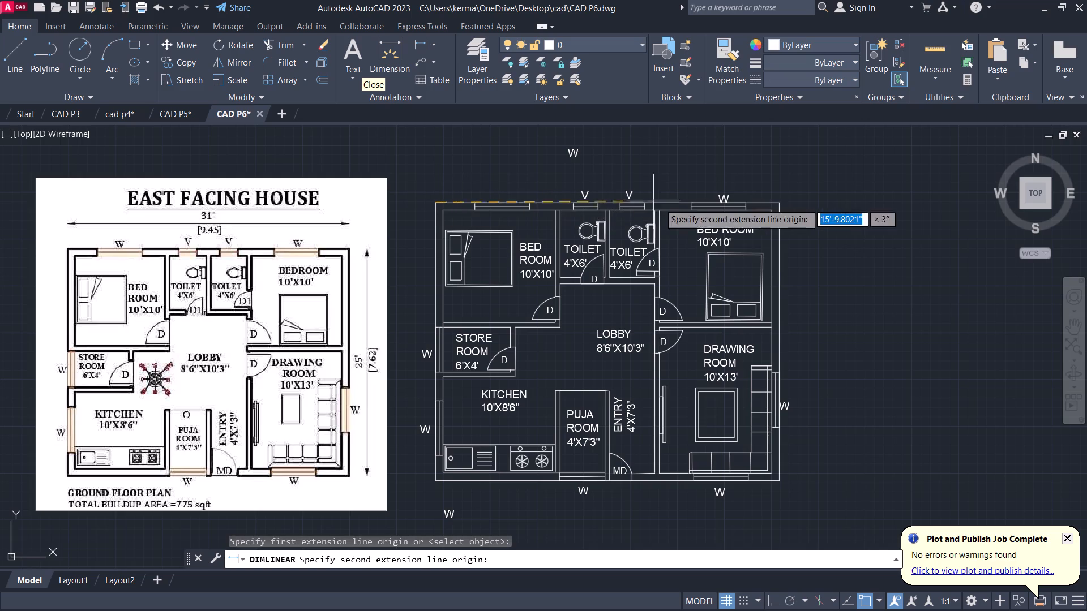
left_click(782, 199)
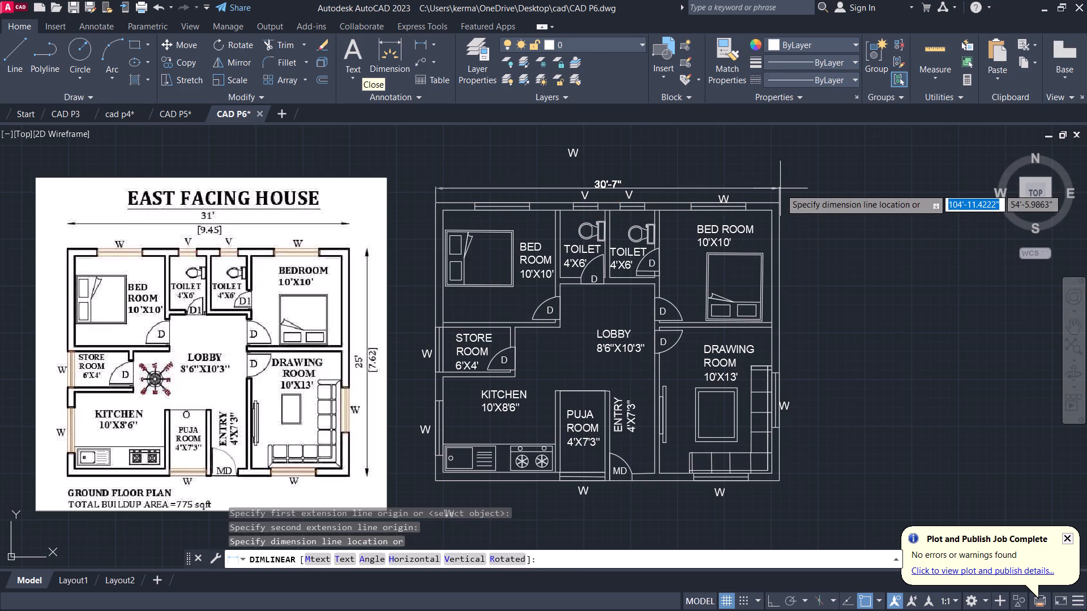
left_click(780, 177)
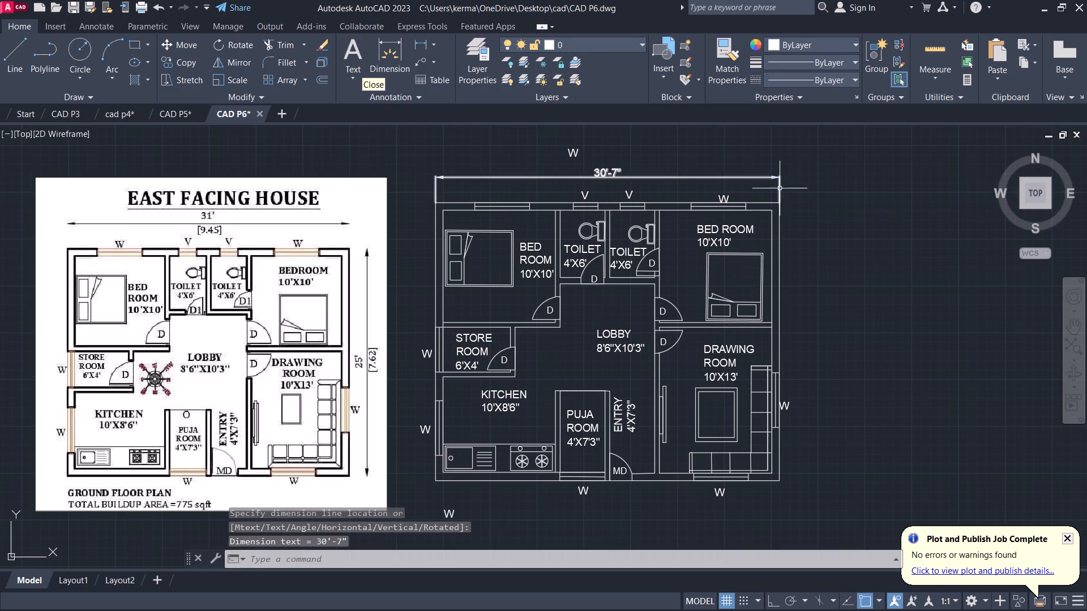
Add a linear dimension for the plan's overall depth outside the drawing room and bedroom wall.
left_click(420, 48)
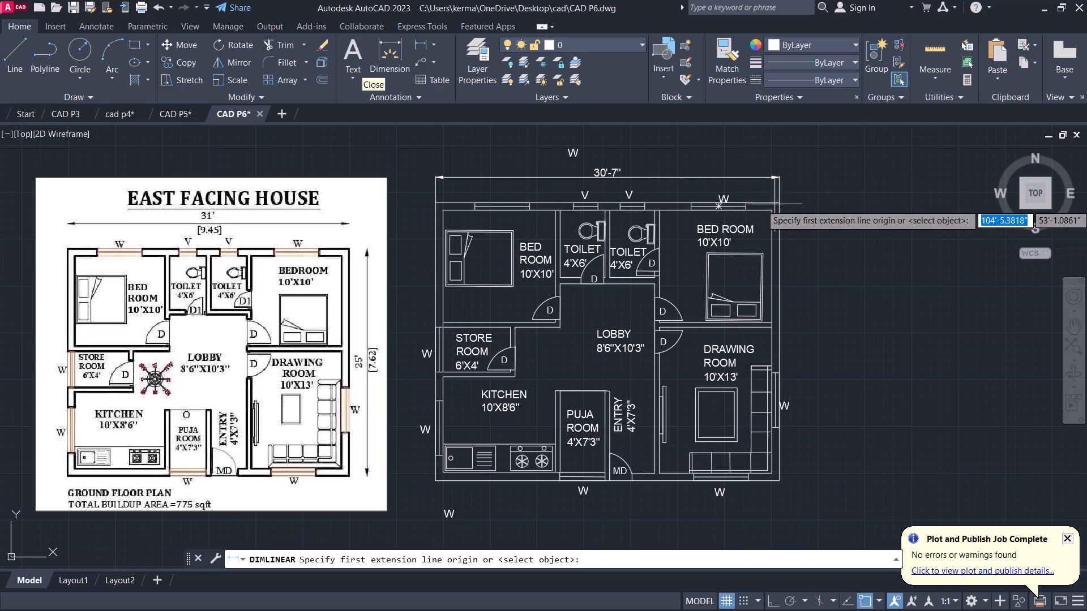
left_click(778, 205)
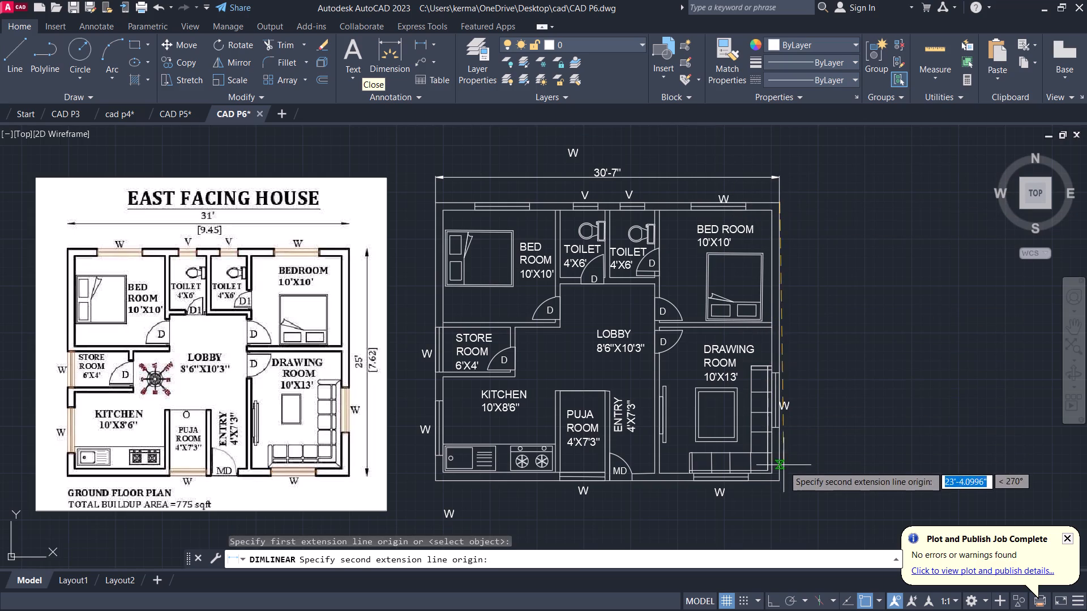
left_click(778, 485)
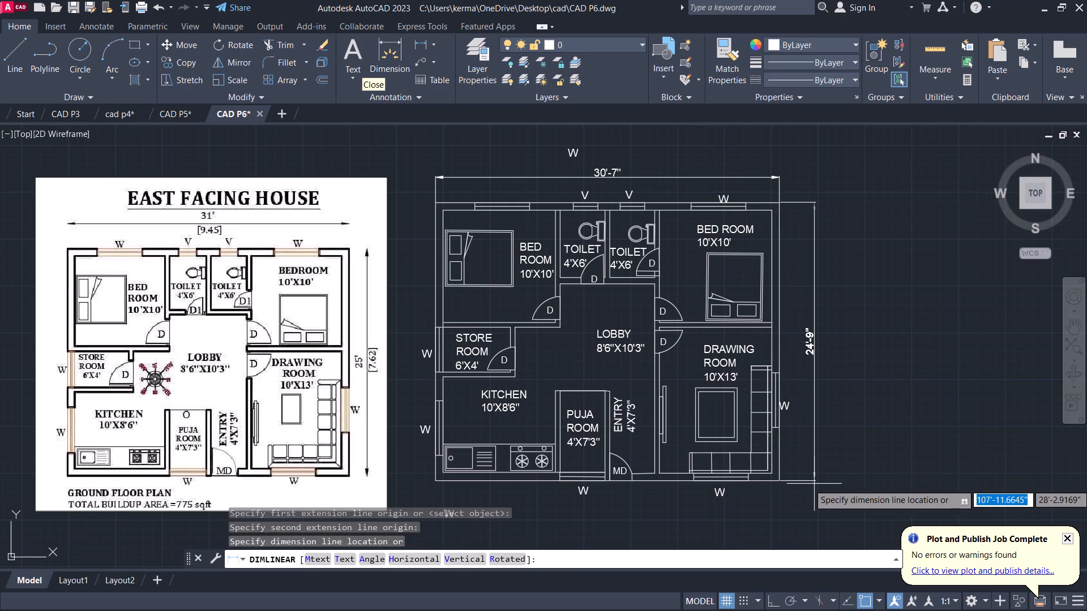
left_click(814, 484)
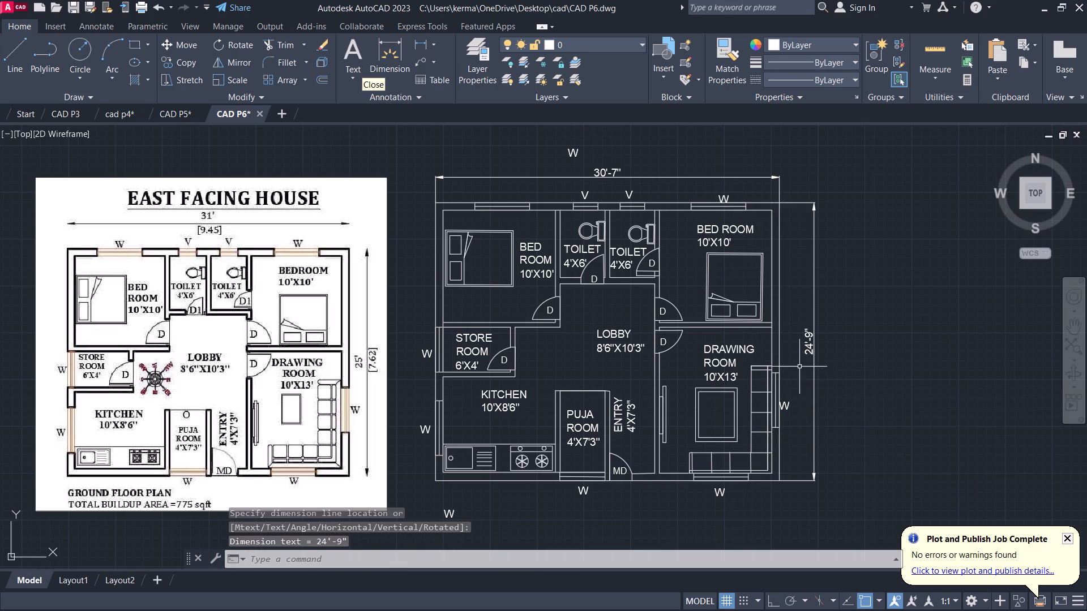
Replace the overall depth dimension's text with 25'.
double_click(812, 351)
double_click(810, 350)
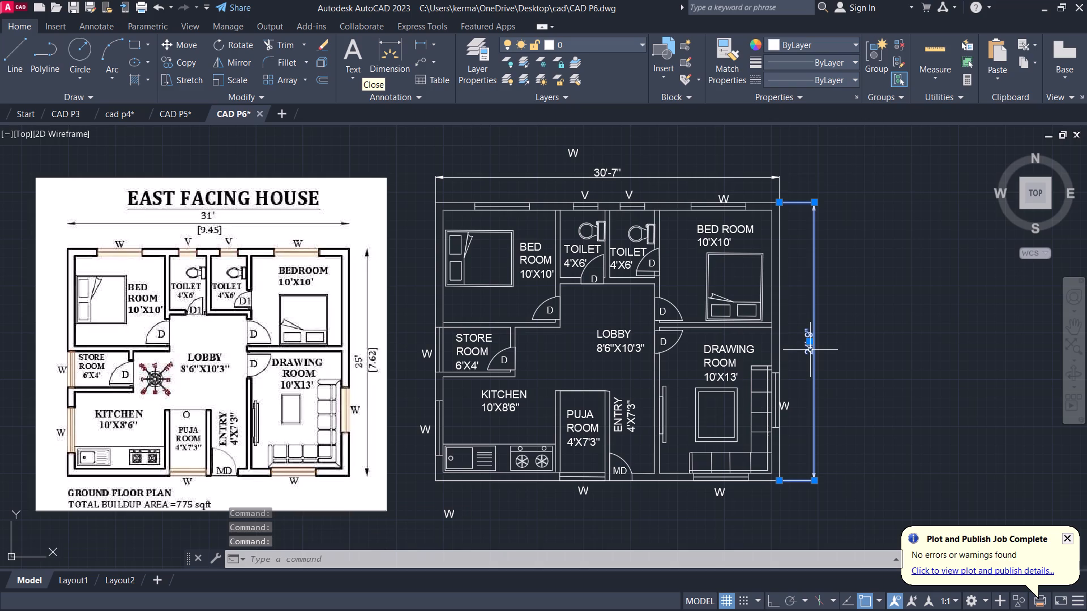
scroll(807, 351, "up", 2)
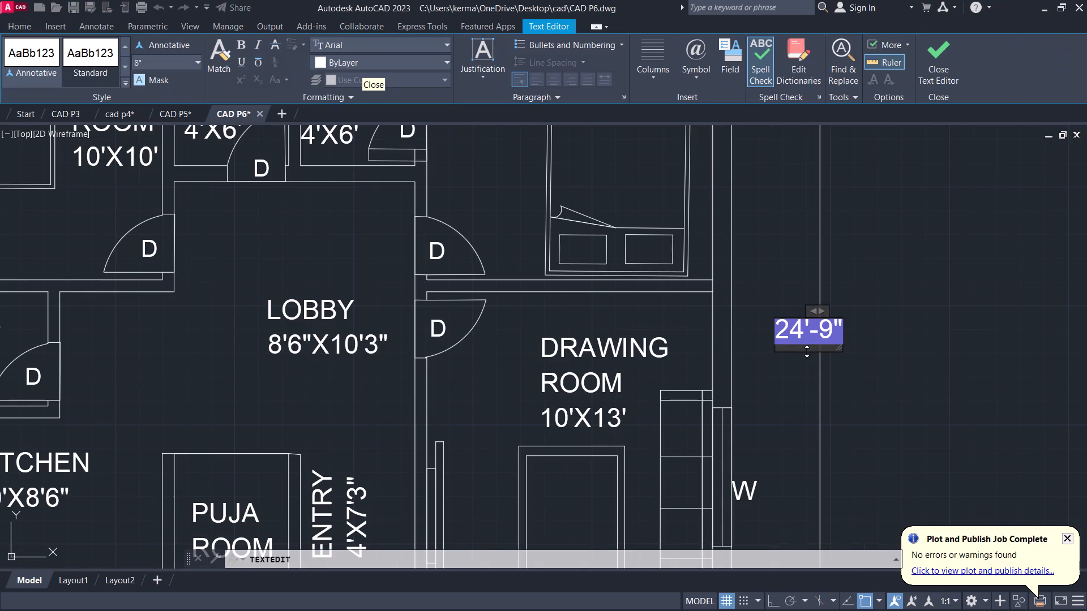
key("BackSpace")
key("Delete")
type("25'")
left_click(957, 70)
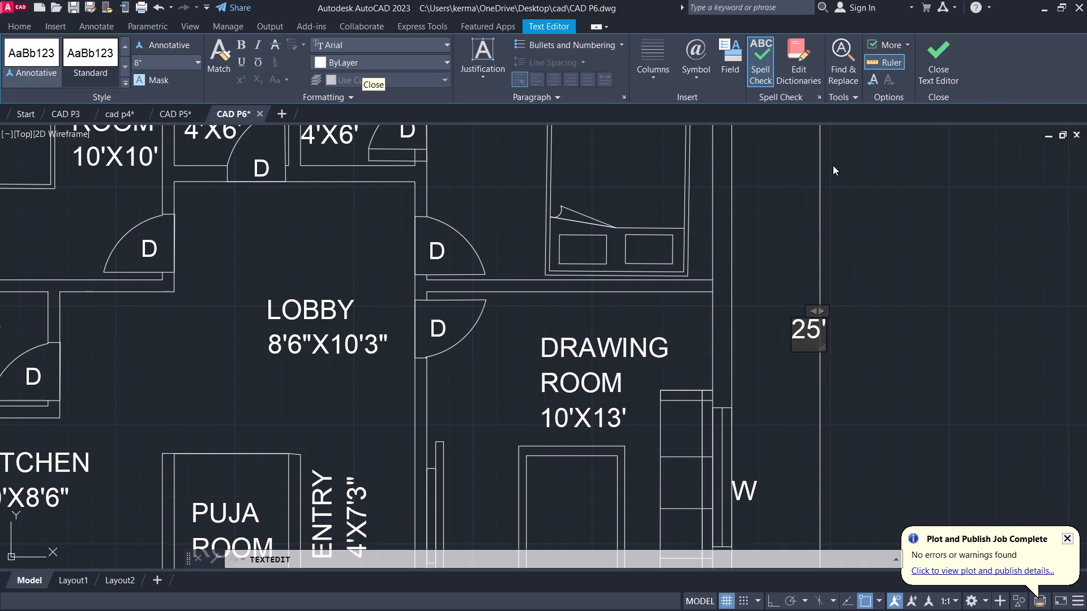
Replace the overall width dimension's text with 31'.
scroll(806, 212, "down", 3)
scroll(577, 191, "down", 3)
middle_click_drag(607, 222, 765, 338)
scroll(735, 282, "up", 2)
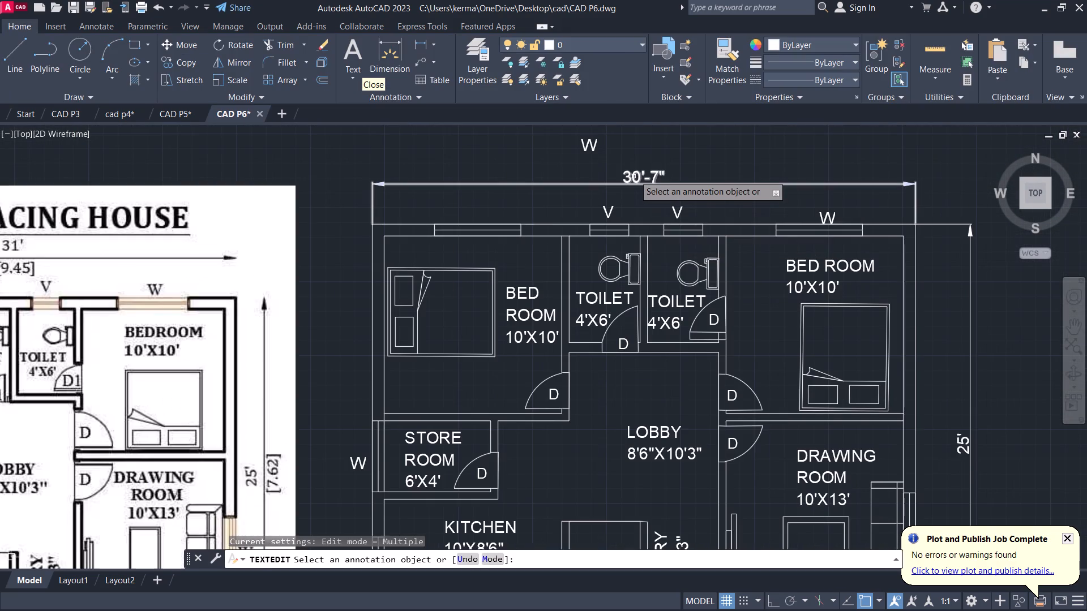
double_click(637, 175)
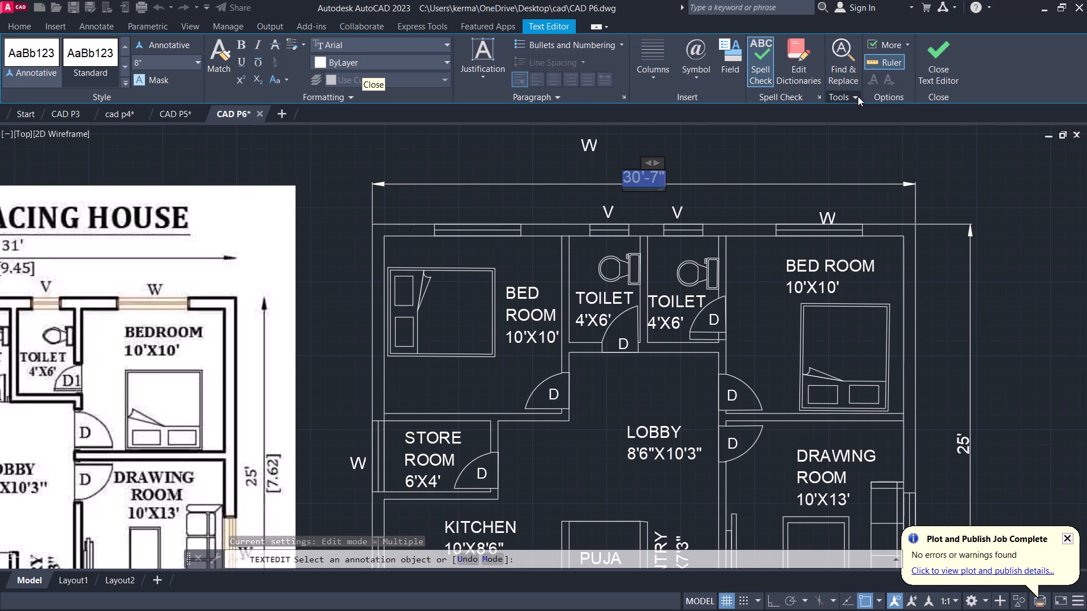
key("Delete")
type("31")
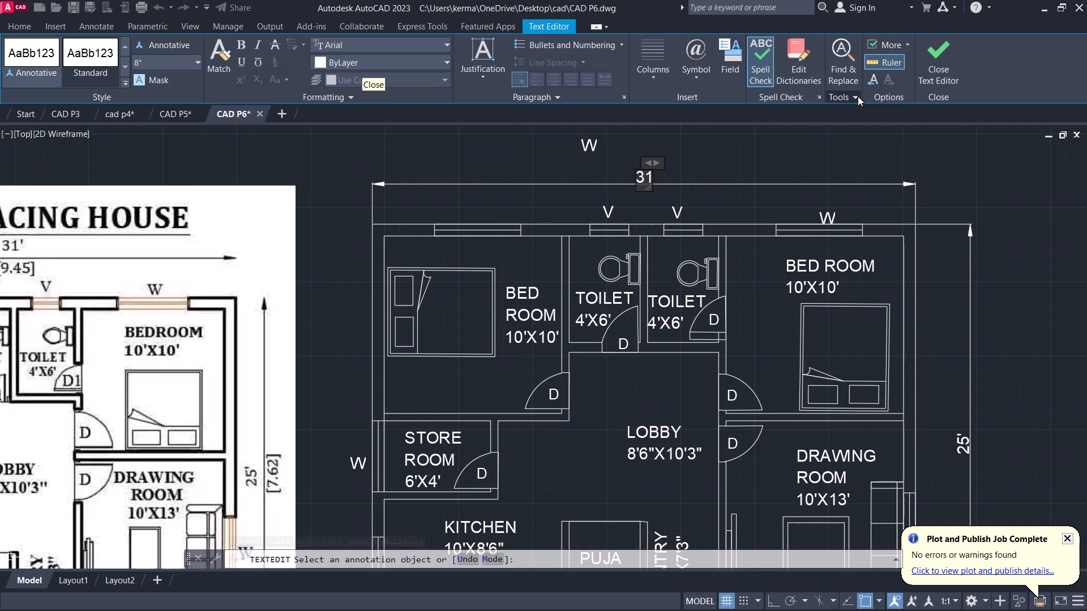
key("apostrophe")
left_click(948, 45)
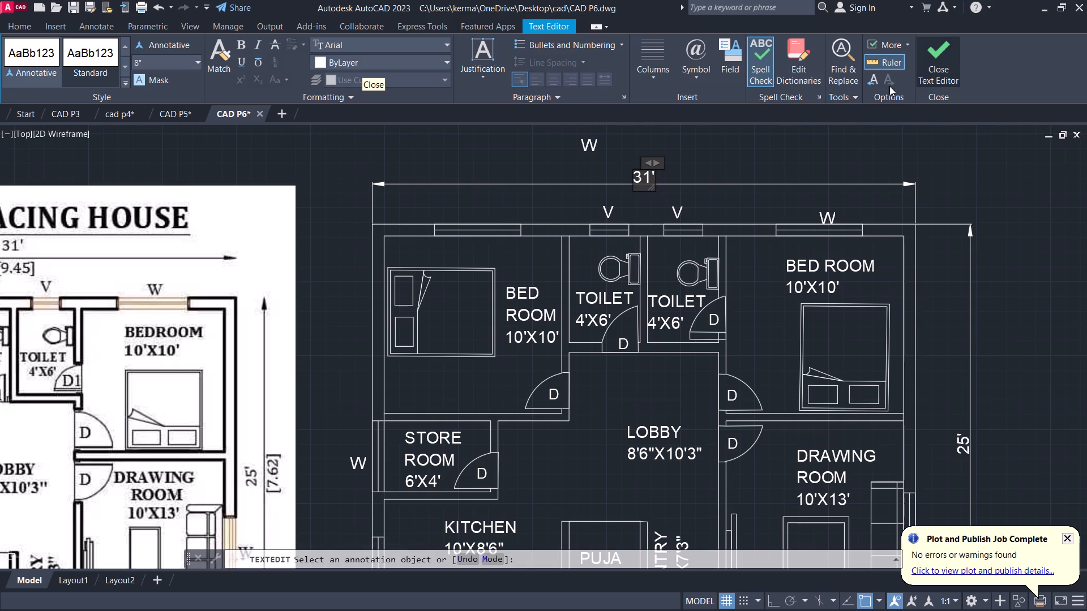
Replace the spare W label above the toilets with the title EAST FACING HOUSE at a text height of 1'2".
scroll(714, 185, "down", 2)
scroll(656, 200, "down", 1)
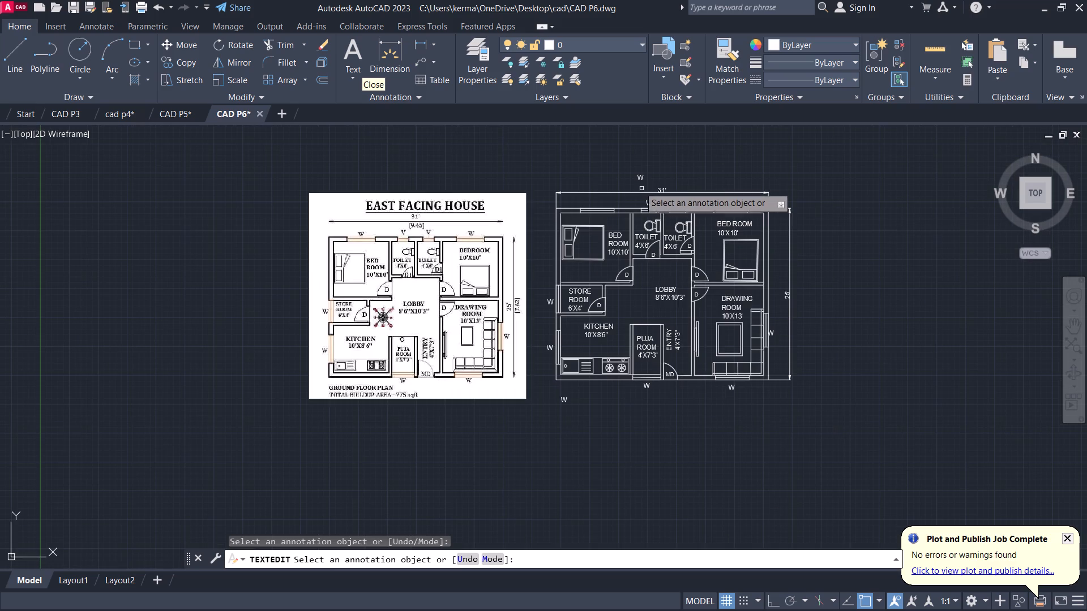
scroll(641, 172, "up", 1)
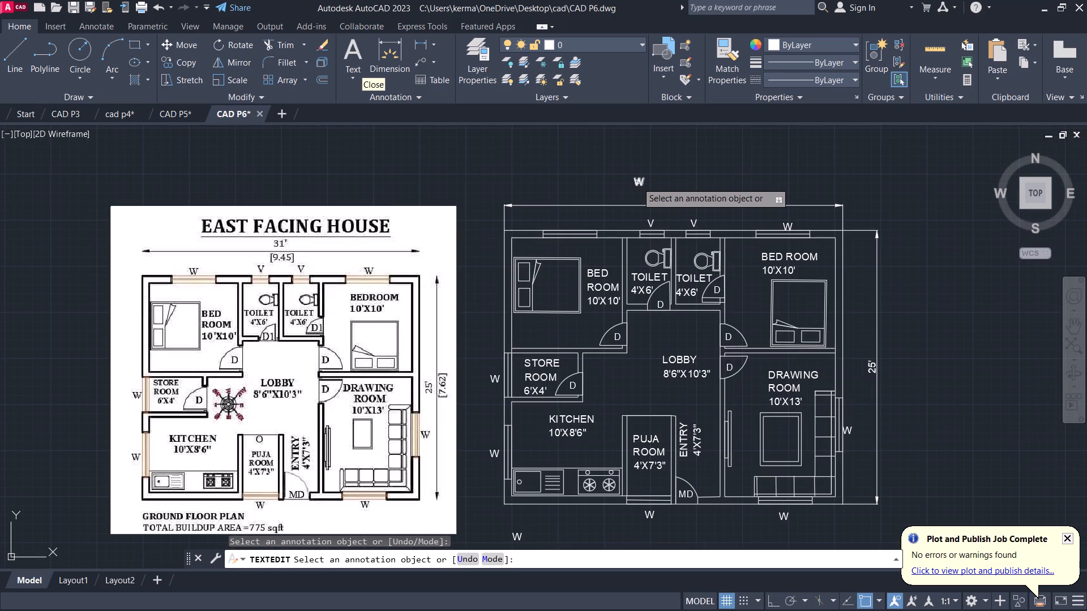
double_click(637, 182)
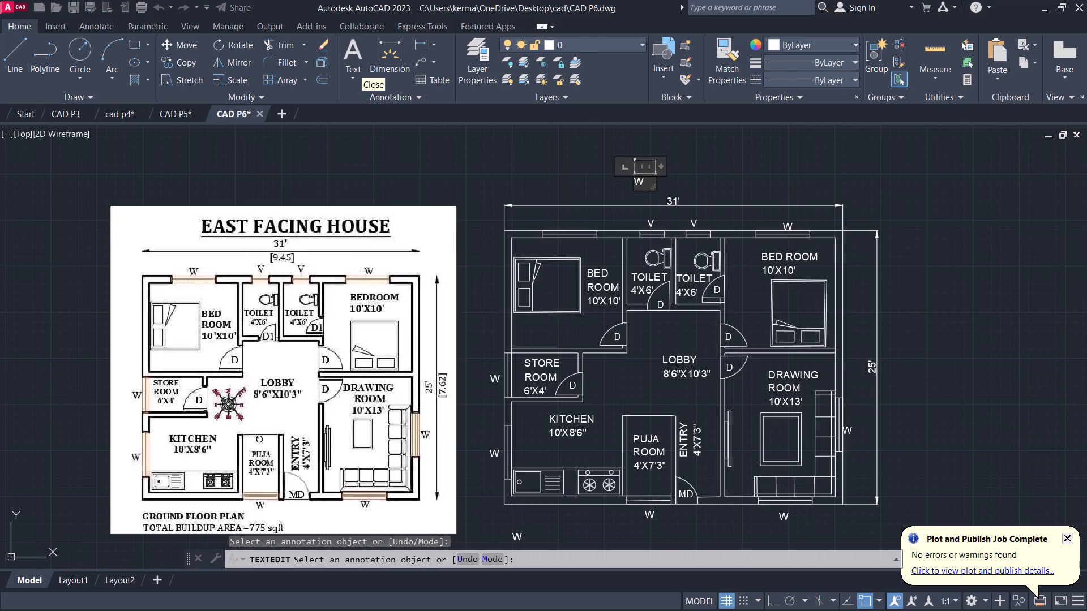
left_click(178, 64)
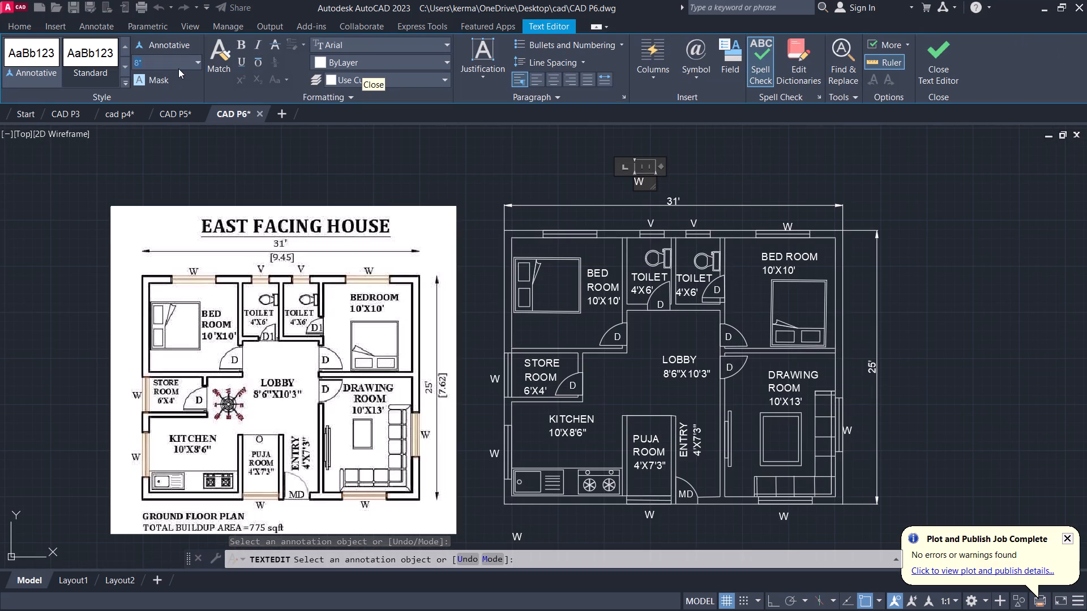
key("BackSpace")
type("1'")
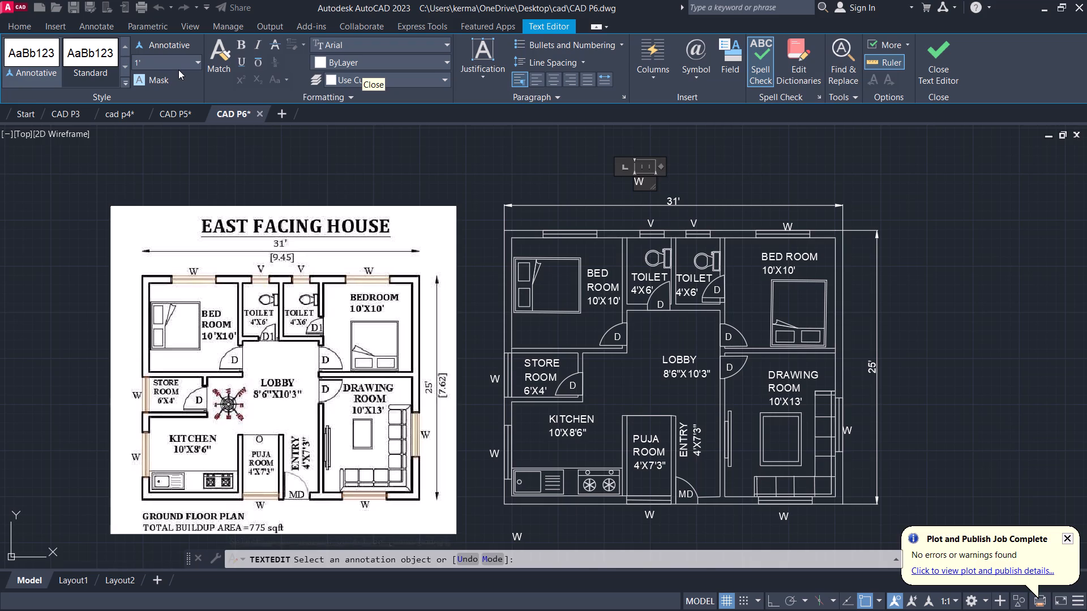
type("2\"")
key("Return")
key("Delete")
type("ES")
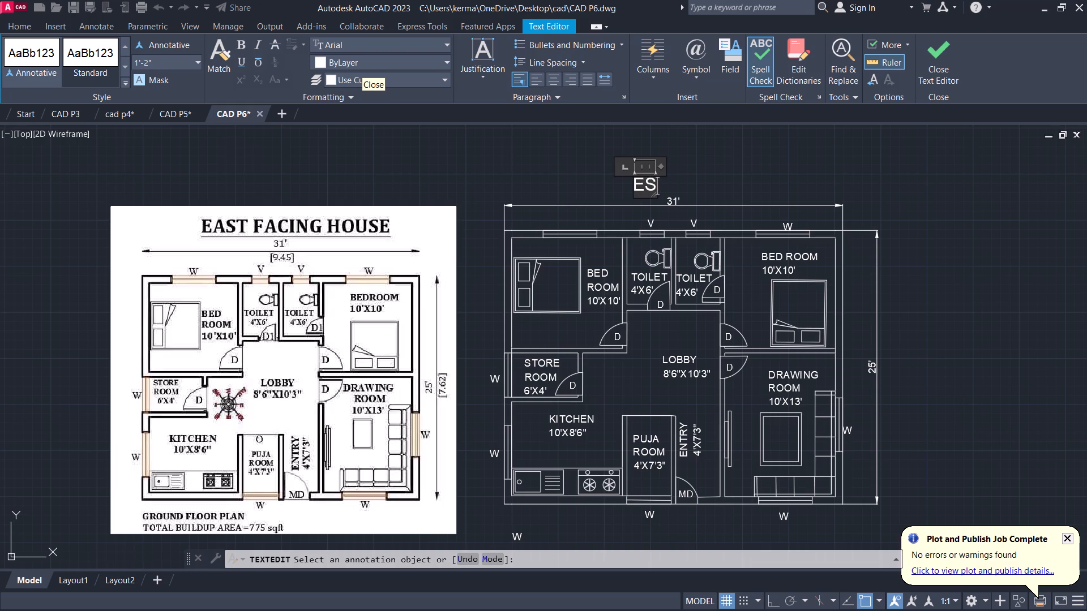
key("BackSpace")
type("AST")
key("space")
type("FACI")
key("n")
key("g")
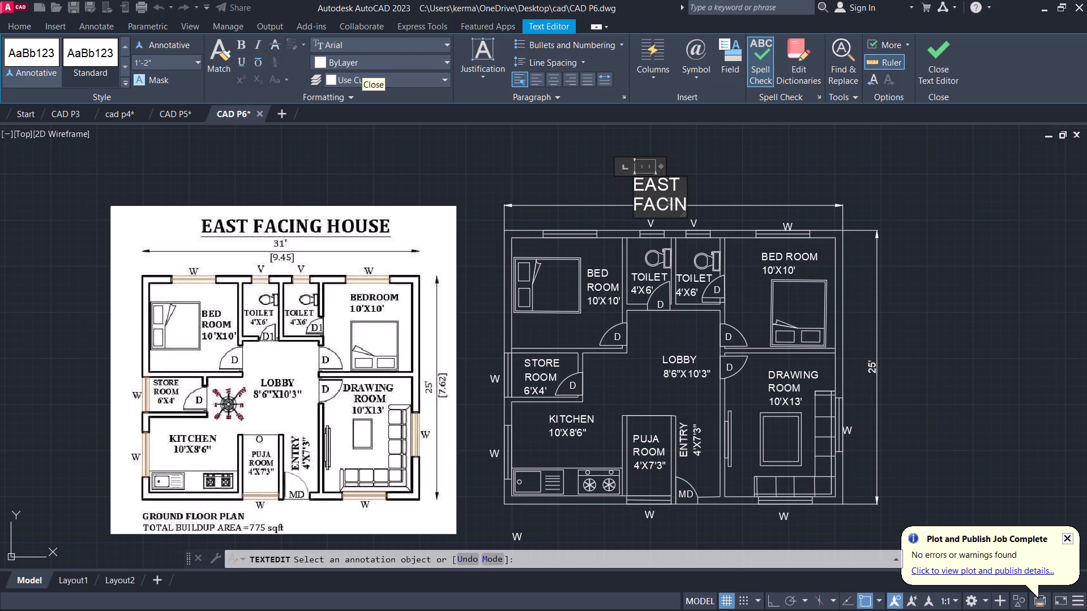
key("space")
type("HOUSE")
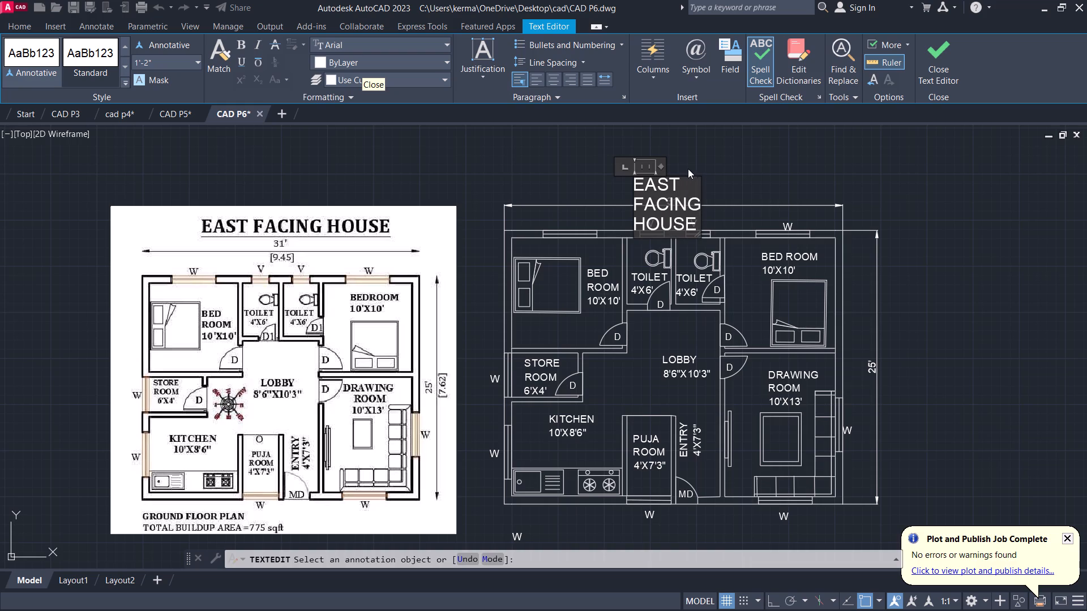
Widen the title's text frame so EAST FACING HOUSE fits on one line, and finish the text edit.
left_click_drag(660, 165, 664, 165)
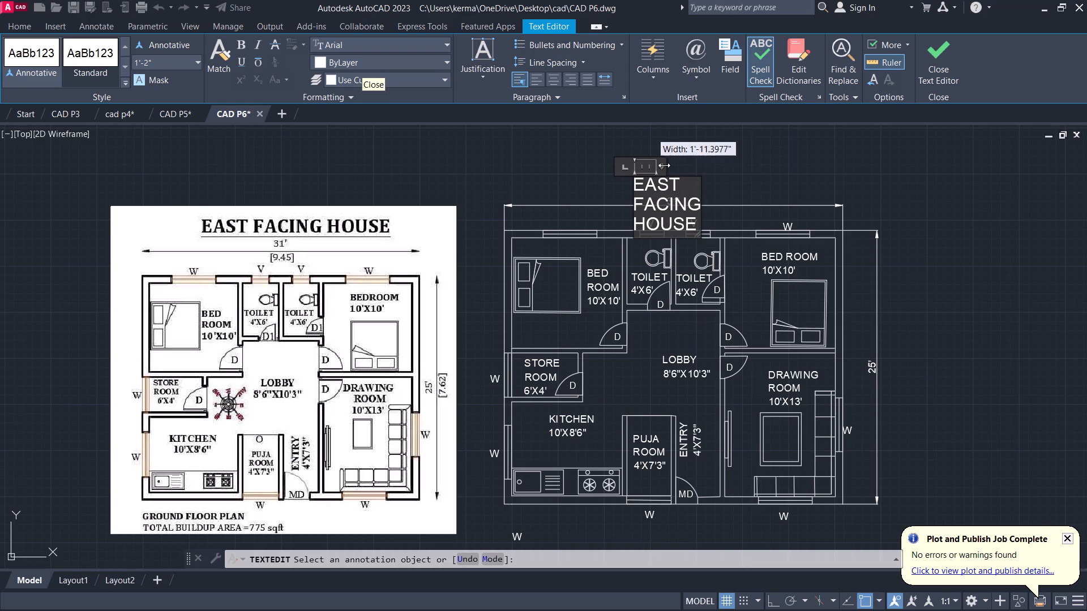
left_click_drag(664, 165, 850, 134)
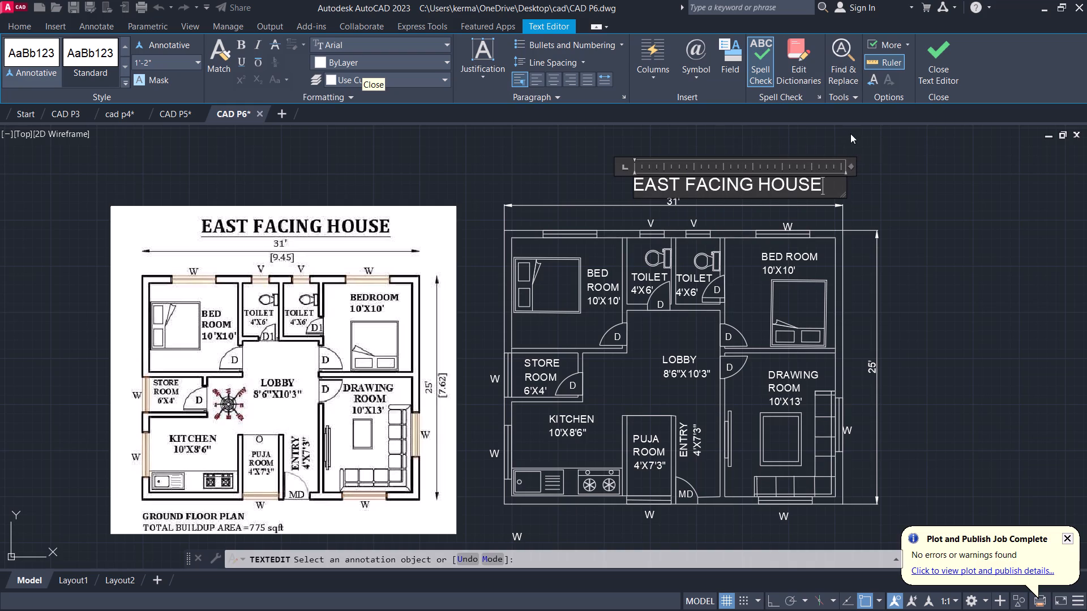
left_click(944, 51)
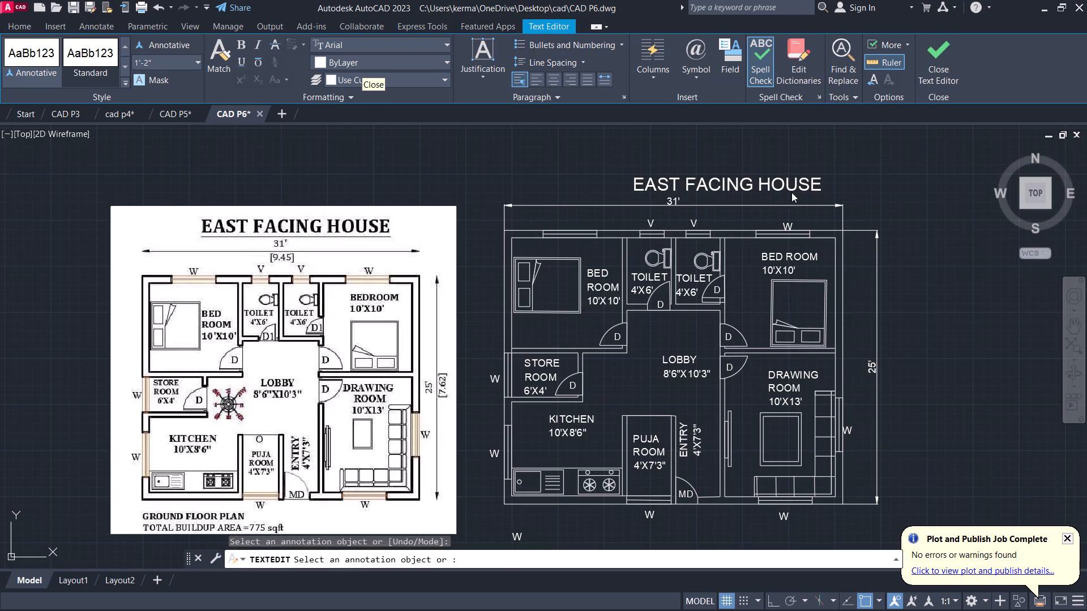
left_click(739, 179)
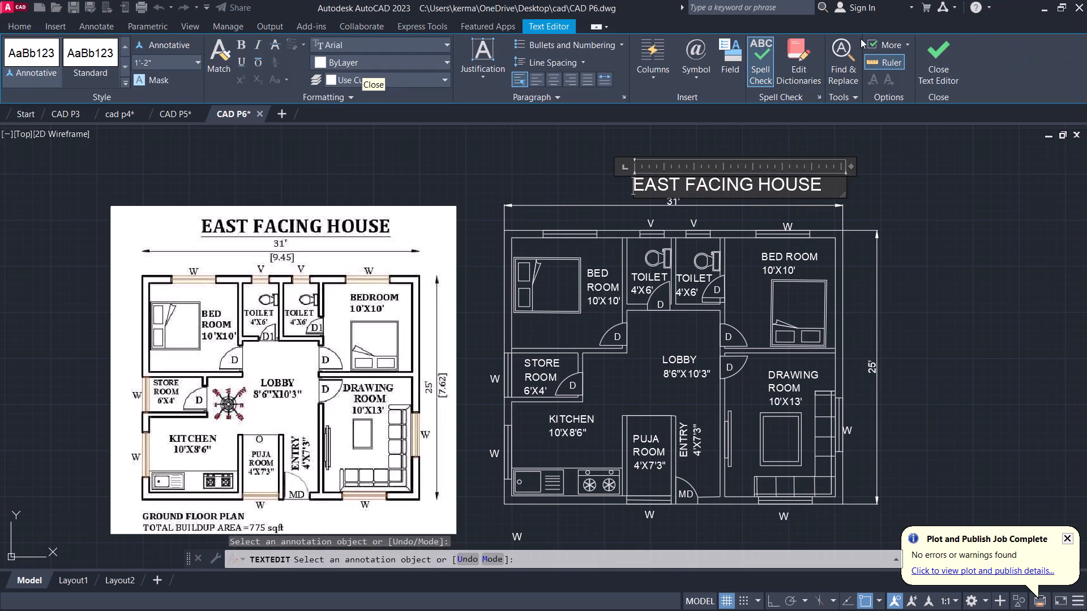
left_click(938, 46)
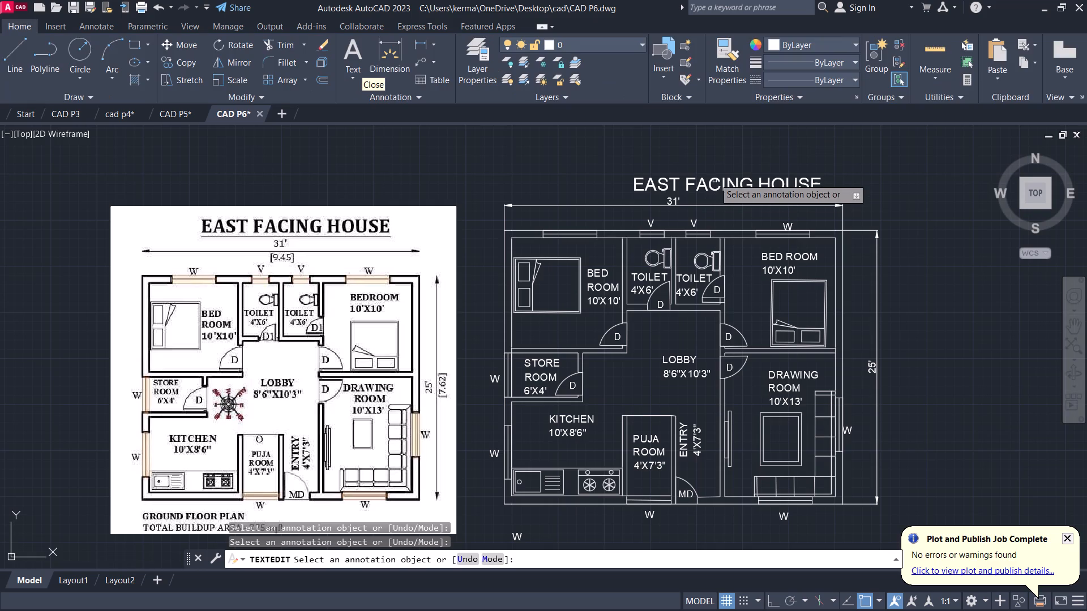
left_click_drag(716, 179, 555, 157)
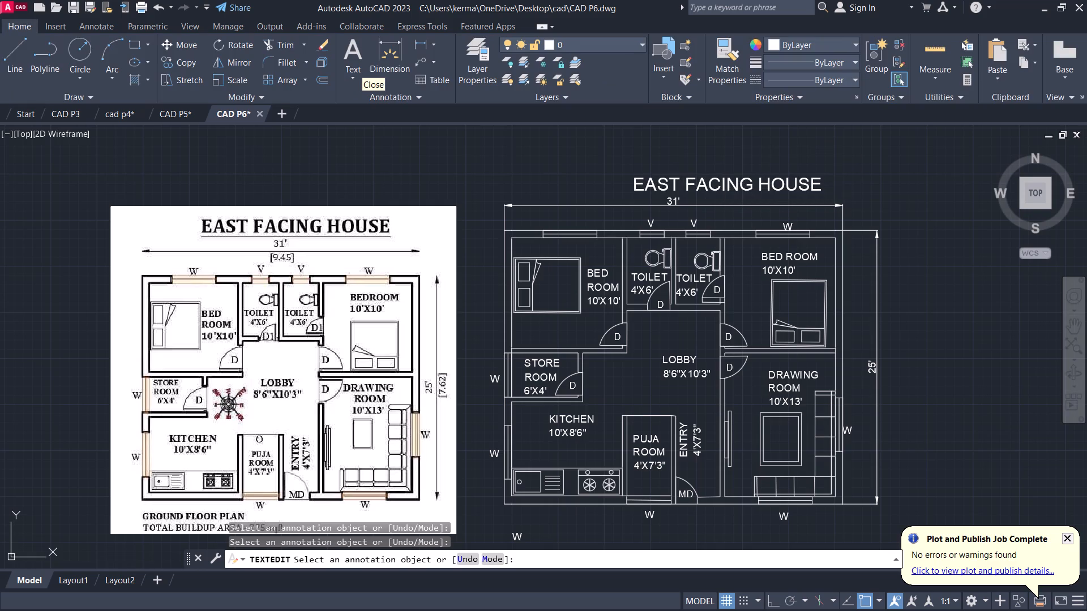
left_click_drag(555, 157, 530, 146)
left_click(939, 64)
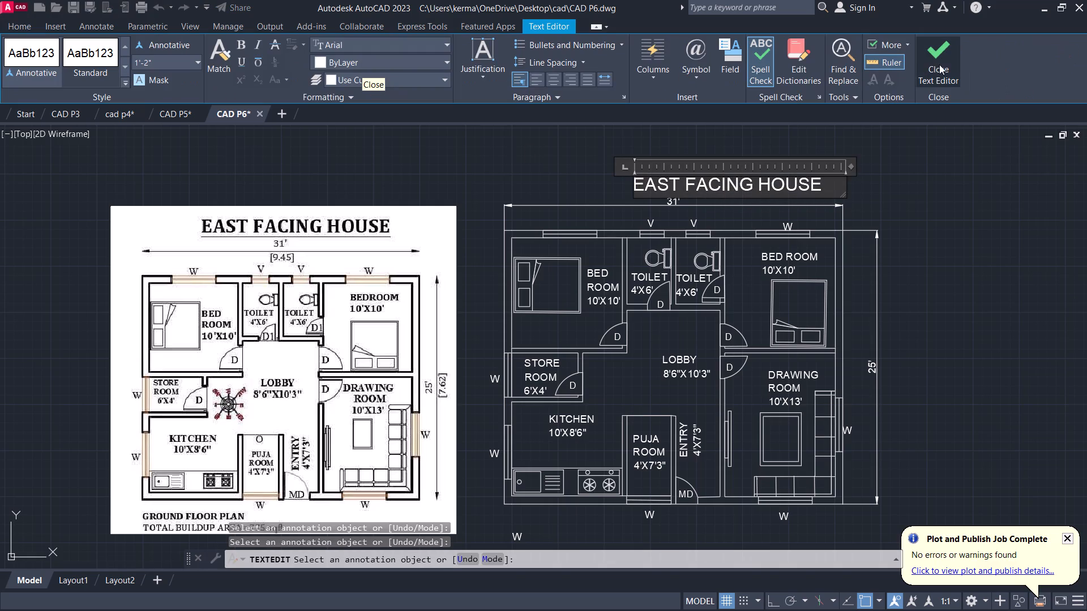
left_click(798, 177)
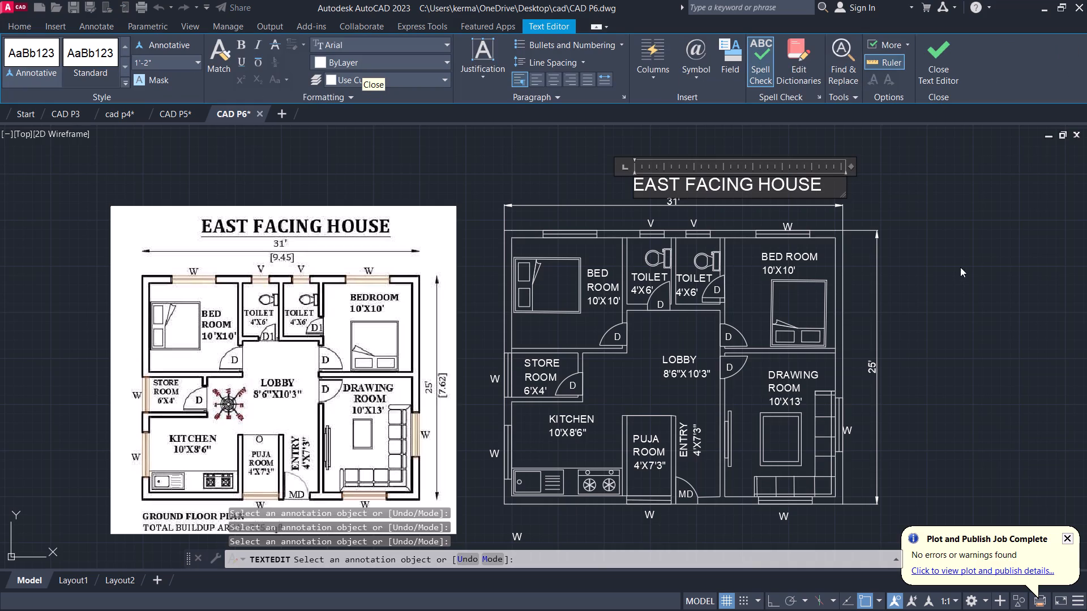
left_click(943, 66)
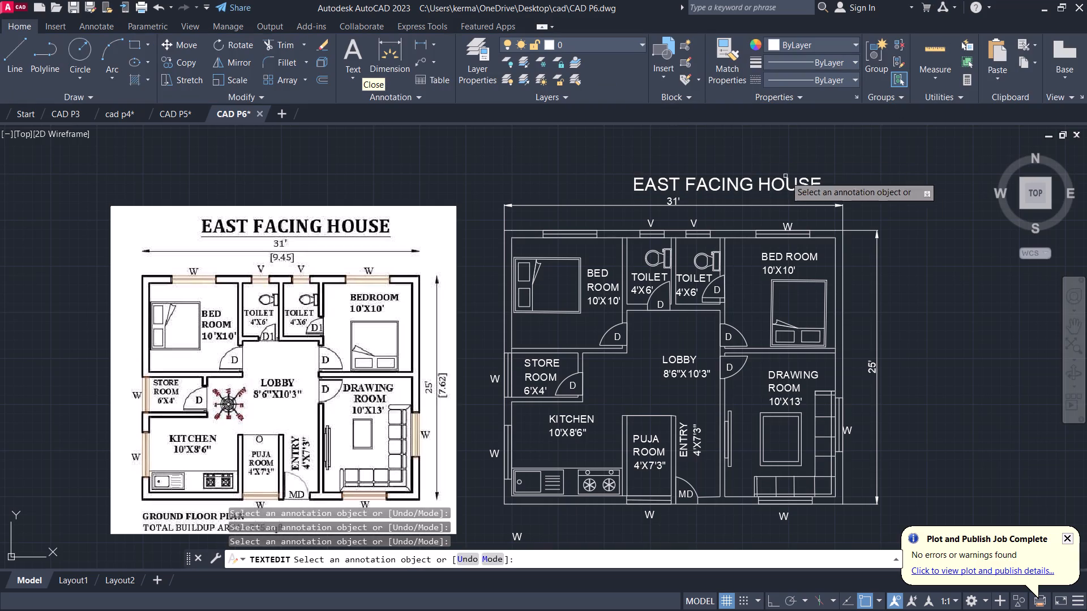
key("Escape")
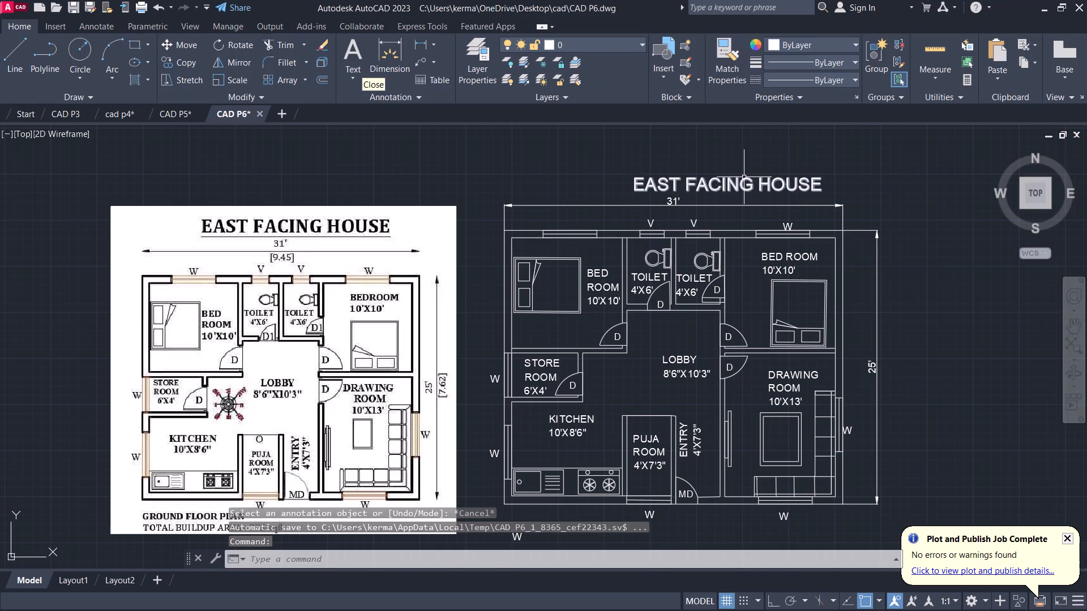
Move the EAST FACING HOUSE title so it sits roughly centred above the 31' overall width dimension.
left_click(743, 175)
left_click_drag(738, 178, 697, 170)
left_click_drag(706, 178, 655, 173)
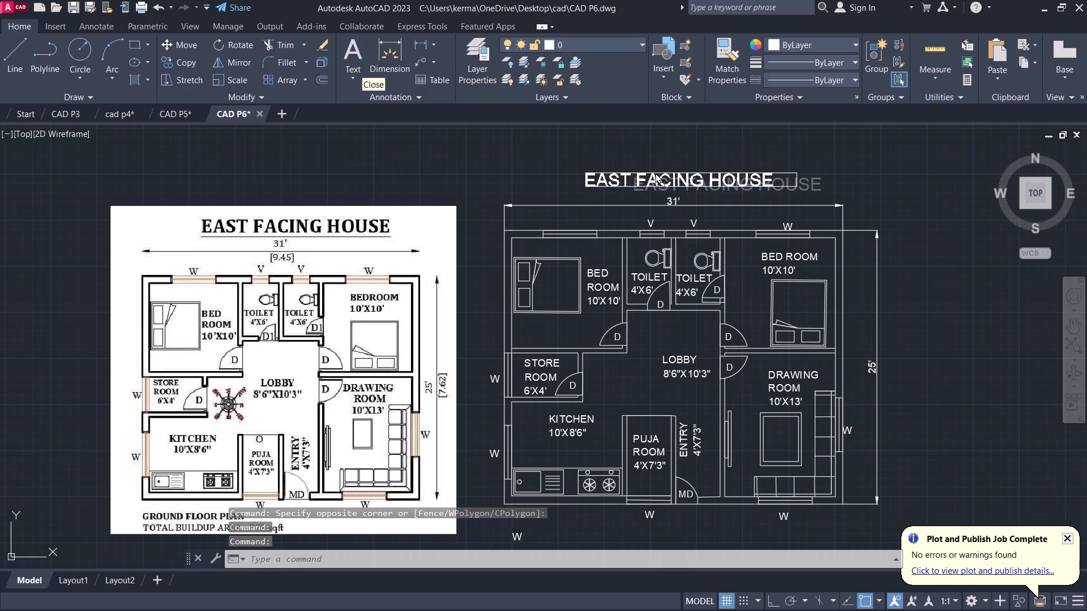
left_click_drag(655, 173, 654, 173)
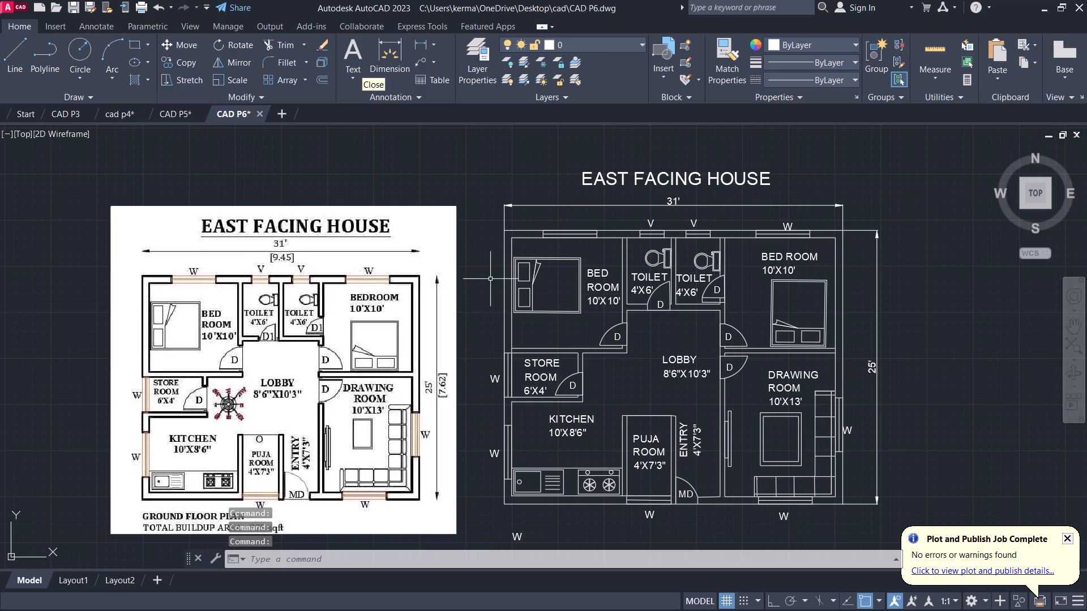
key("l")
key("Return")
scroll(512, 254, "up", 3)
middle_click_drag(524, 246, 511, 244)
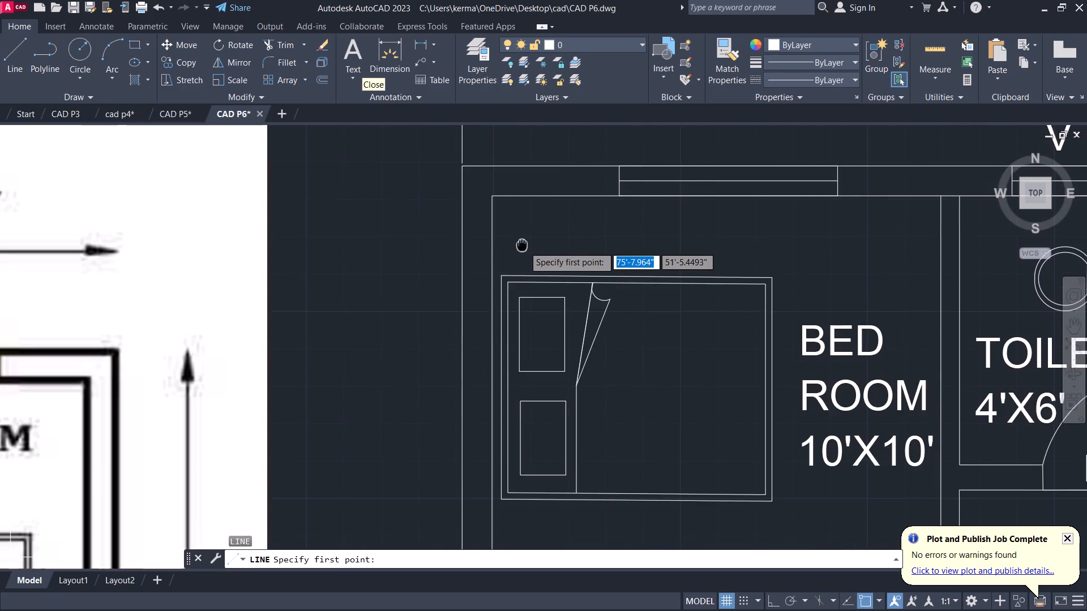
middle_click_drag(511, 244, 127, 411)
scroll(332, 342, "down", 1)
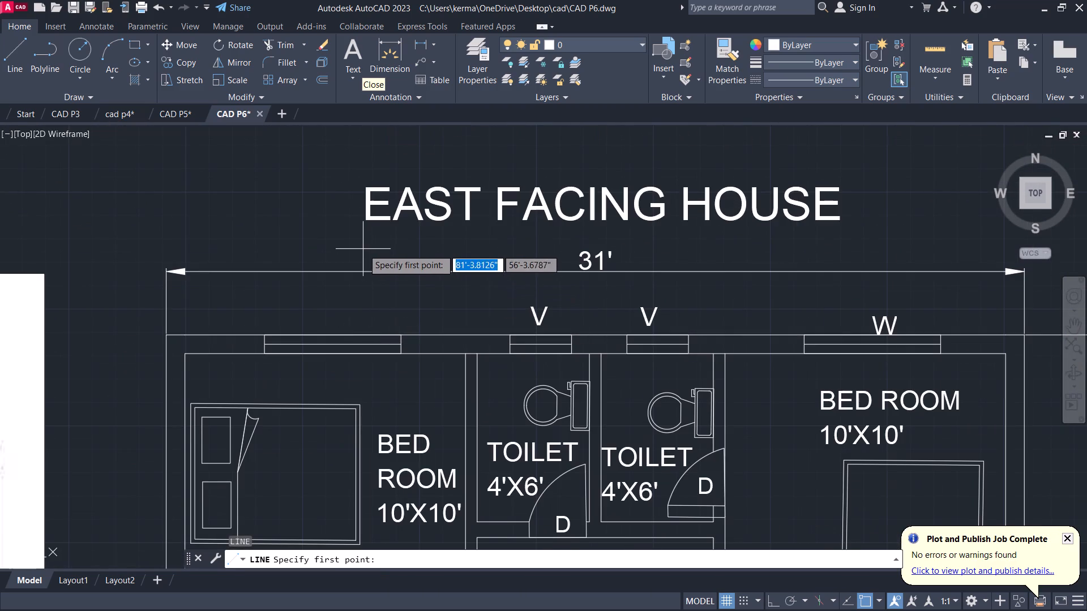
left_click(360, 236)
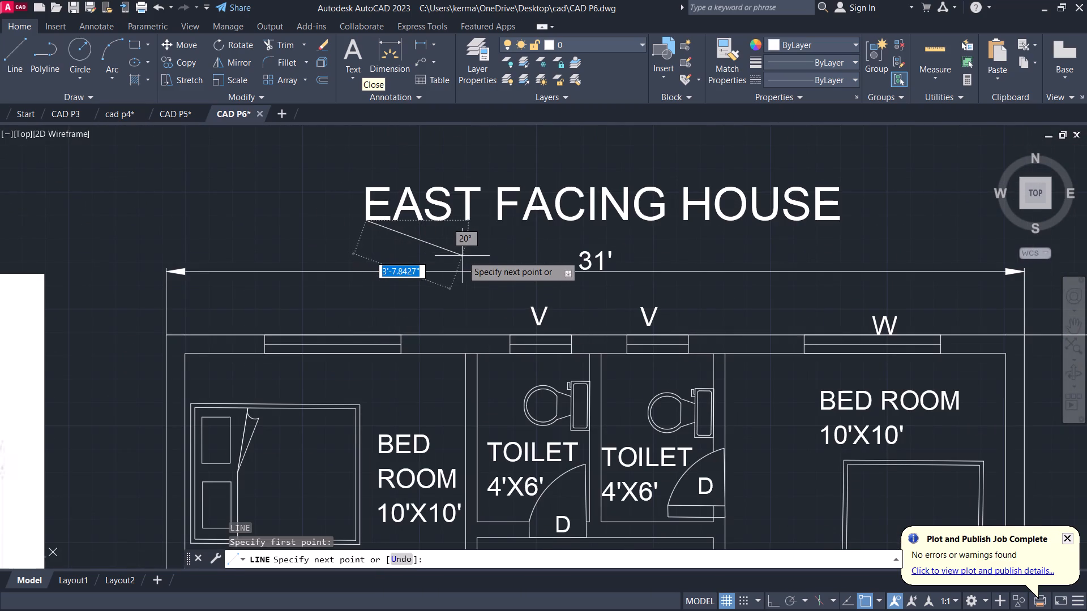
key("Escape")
Draw a nearly horizontal underline about 17'-3" long beneath the EAST FACING HOUSE title, above the 31' dimension.
key("l")
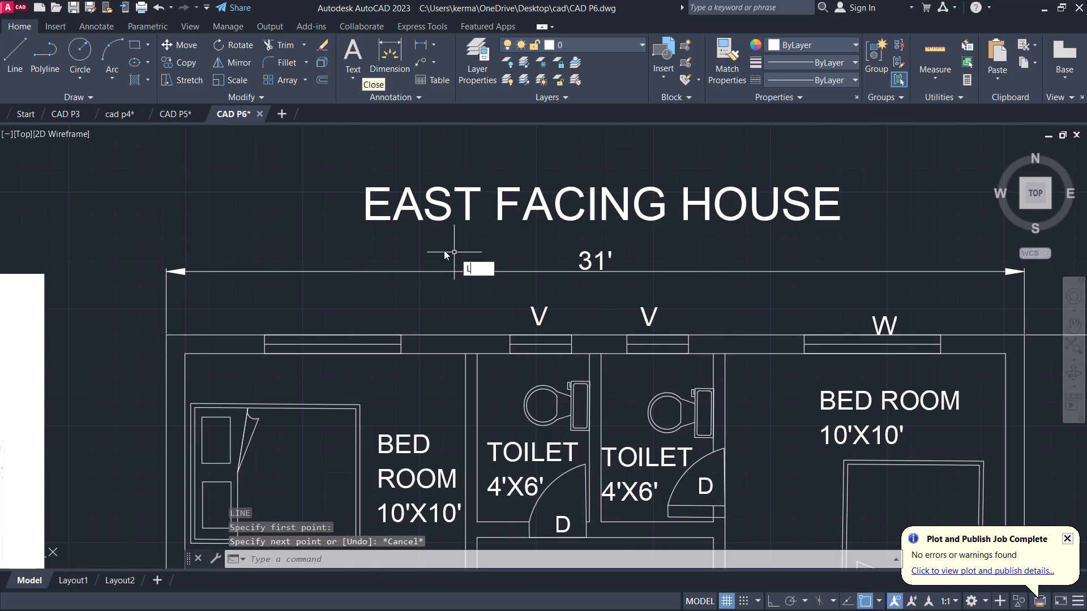
key("Return")
scroll(442, 248, "up", 1)
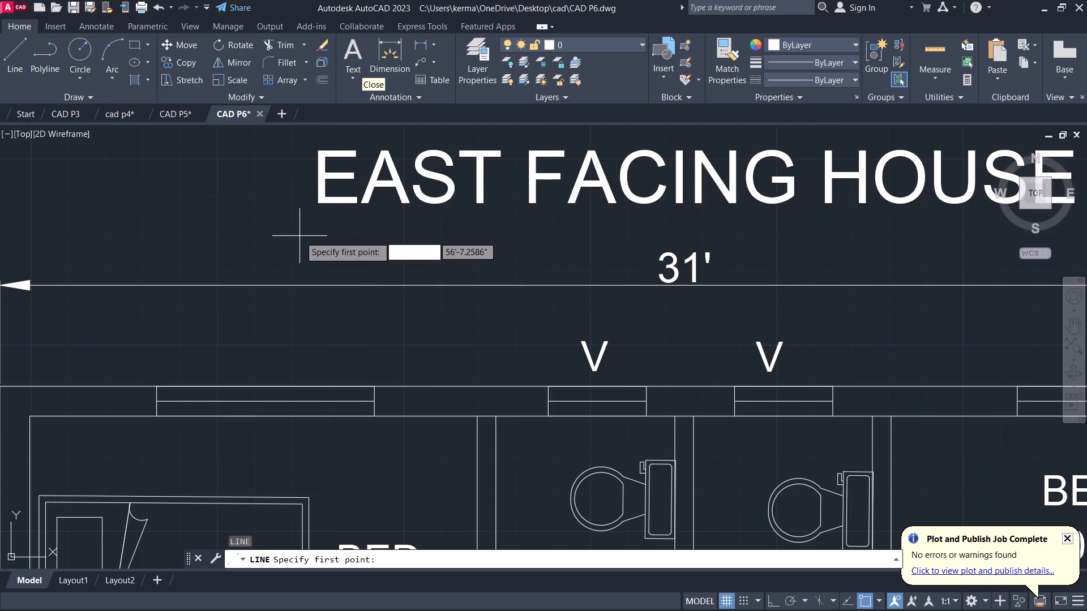
left_click(314, 231)
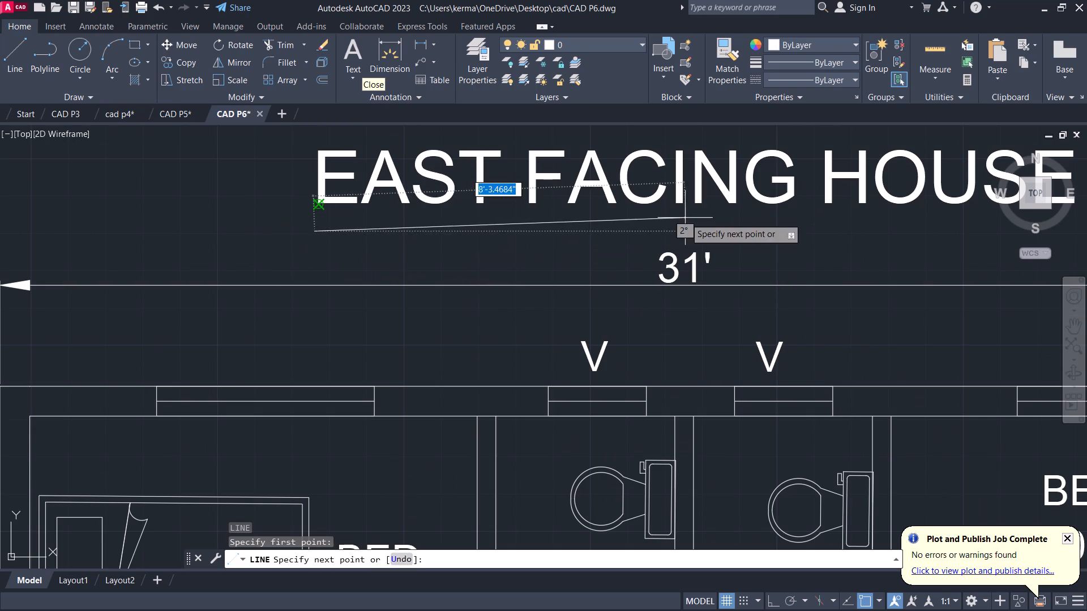
scroll(884, 257, "down", 2)
middle_click(881, 255)
scroll(881, 255, "up", 1)
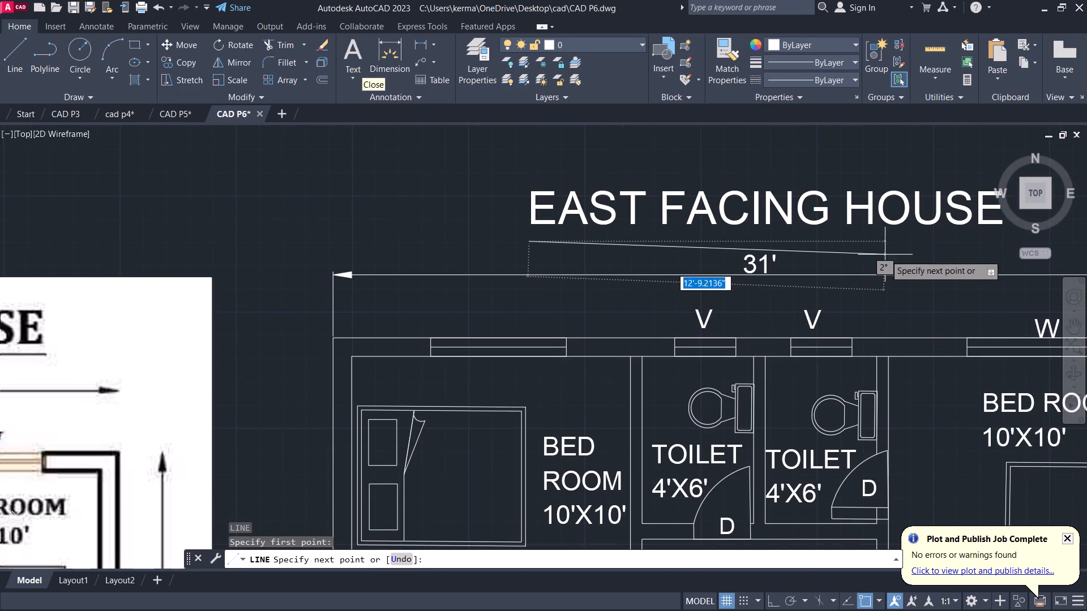
middle_click_drag(1003, 244, 876, 255)
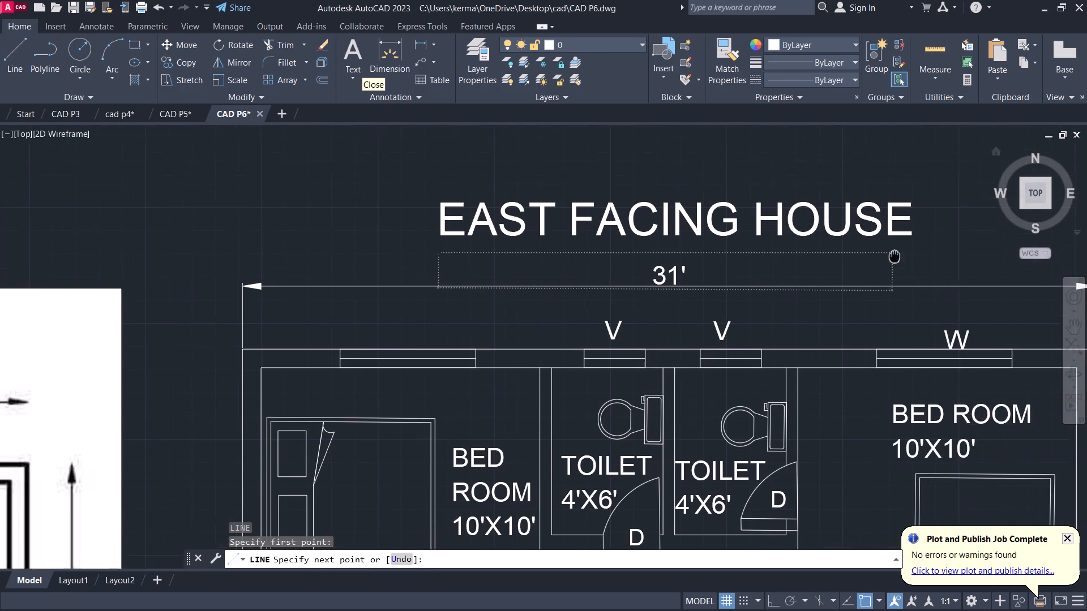
middle_click_drag(876, 255, 777, 244)
left_click(785, 240)
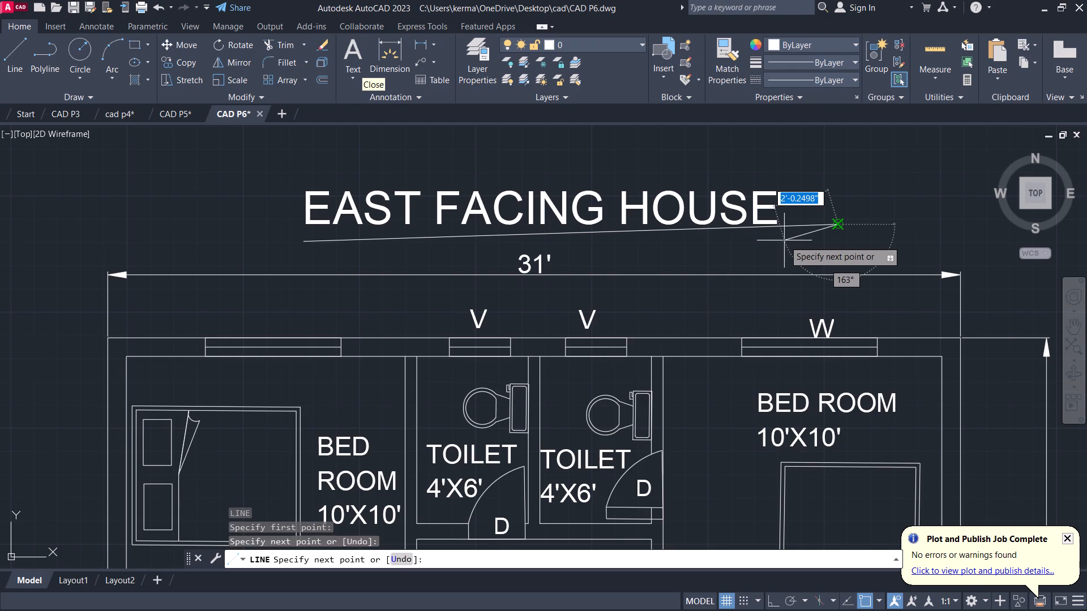
key("ctrl+z")
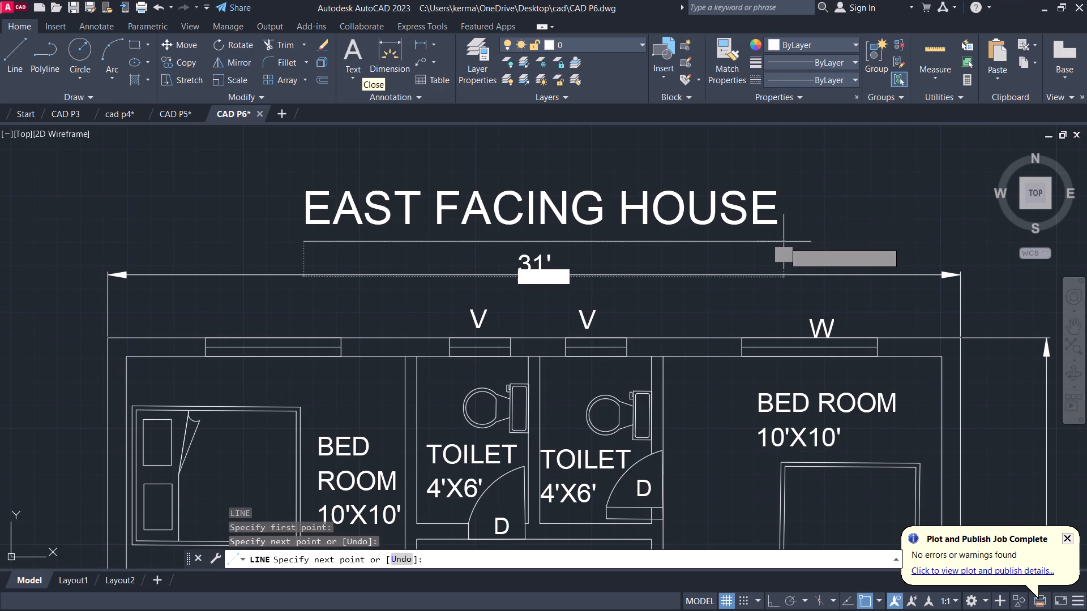
scroll(782, 241, "up", 2)
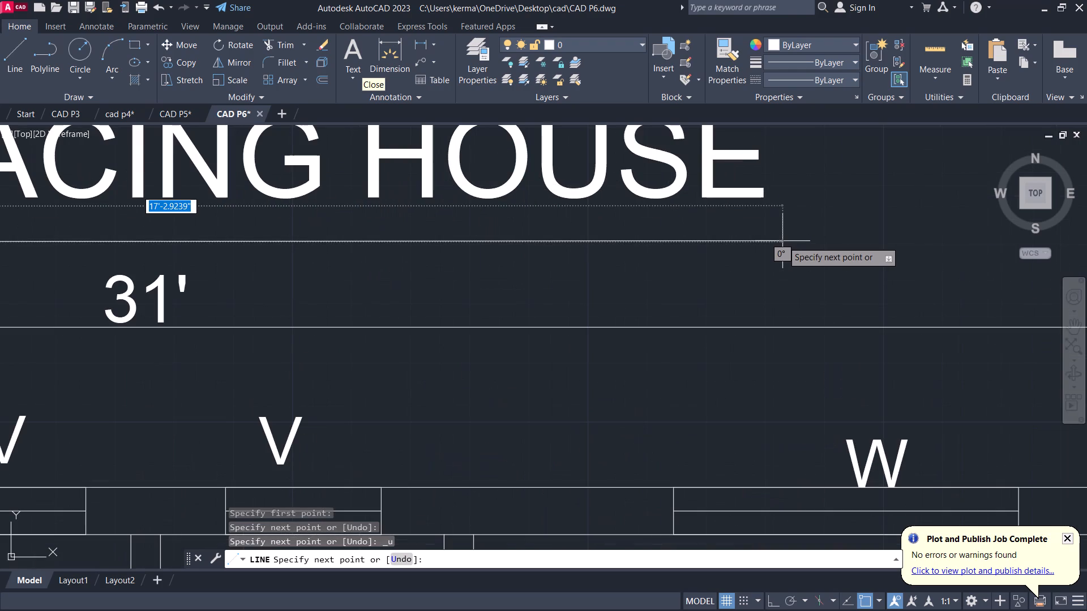
left_click(782, 241)
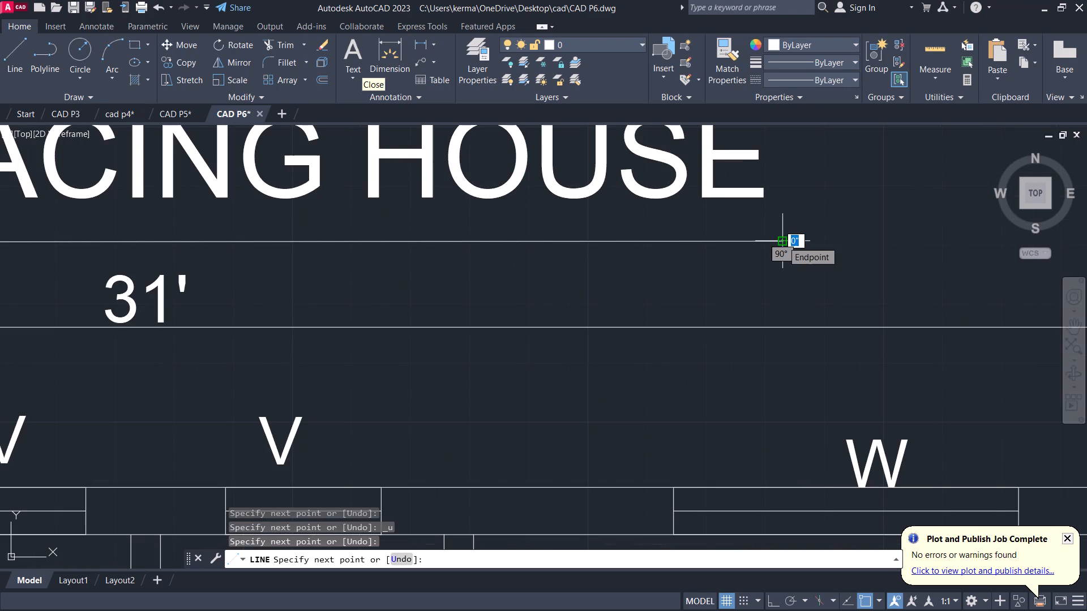
key("Escape")
Set the lineweight of the title's underline to 0.40 mm.
left_click(757, 239)
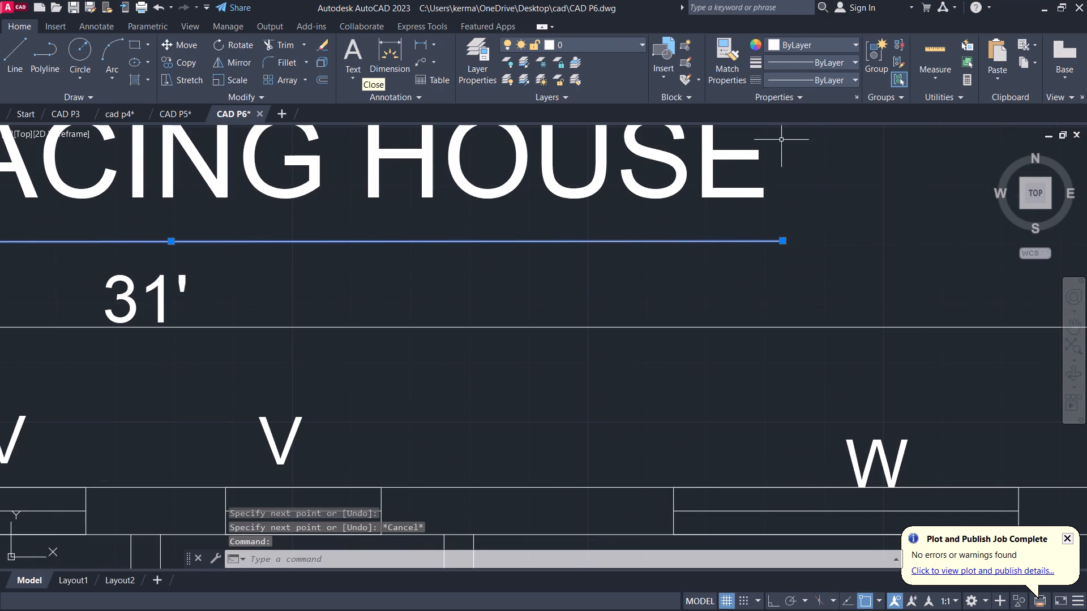
left_click(823, 62)
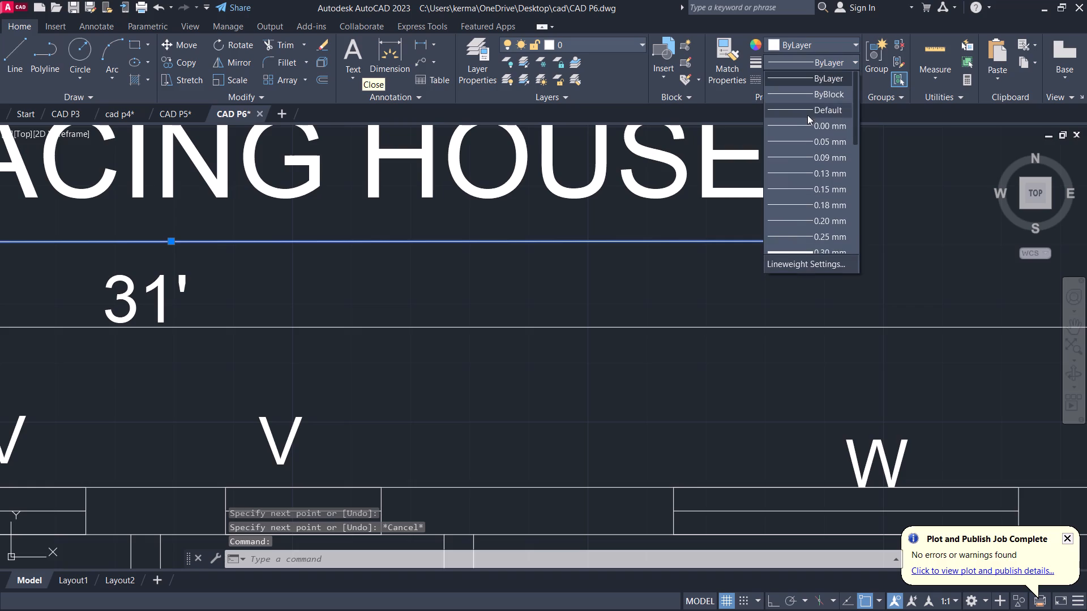
left_click(812, 249)
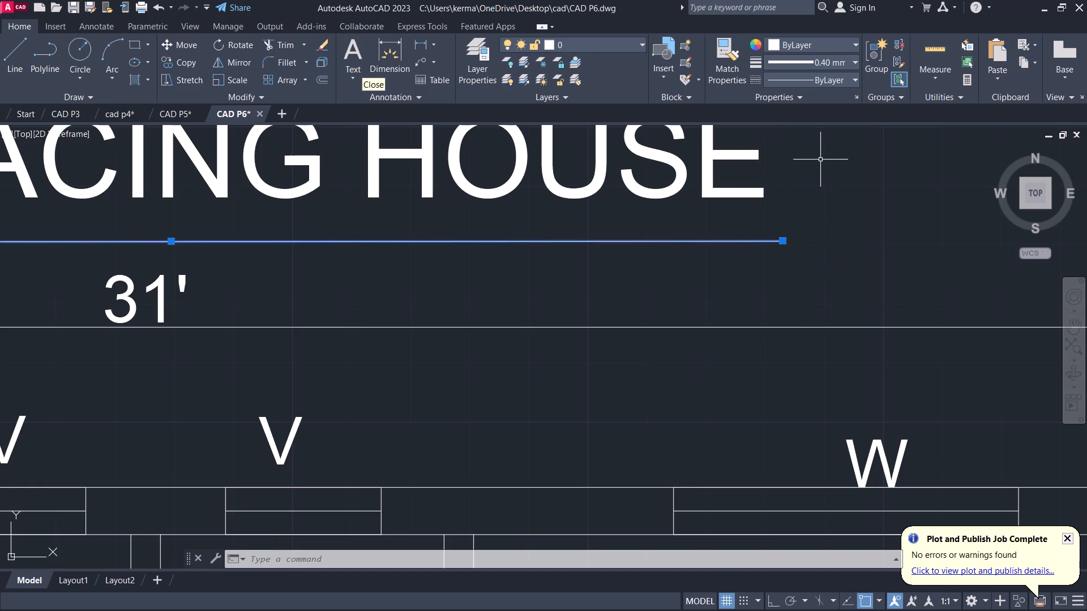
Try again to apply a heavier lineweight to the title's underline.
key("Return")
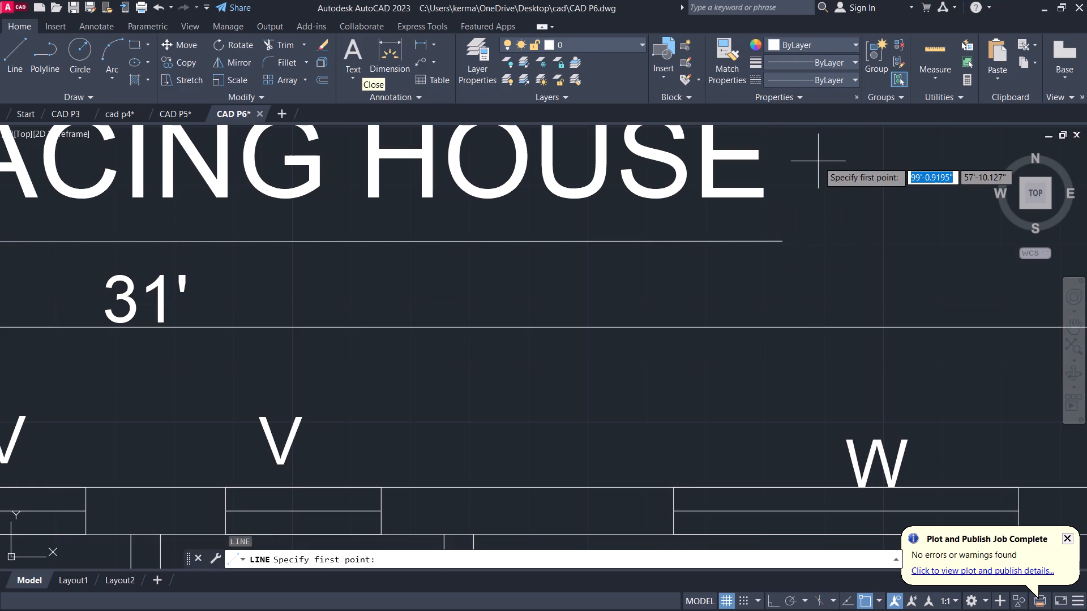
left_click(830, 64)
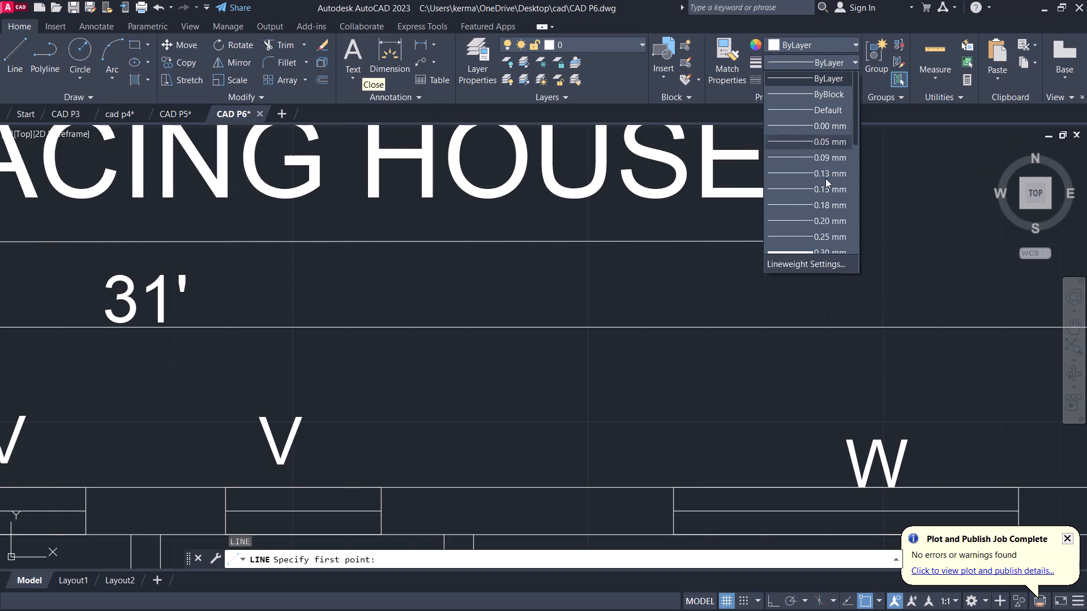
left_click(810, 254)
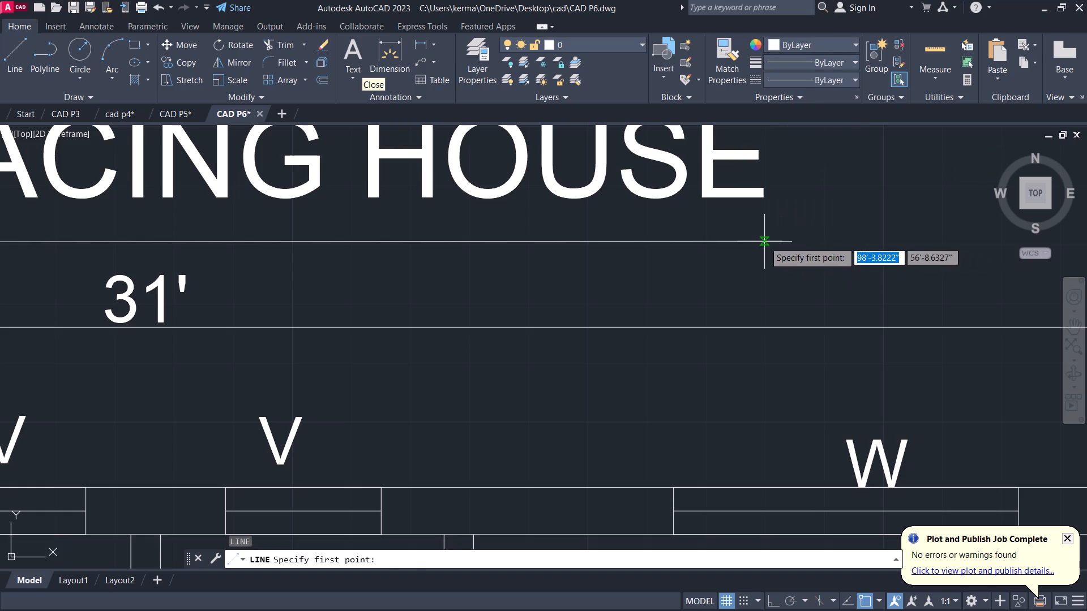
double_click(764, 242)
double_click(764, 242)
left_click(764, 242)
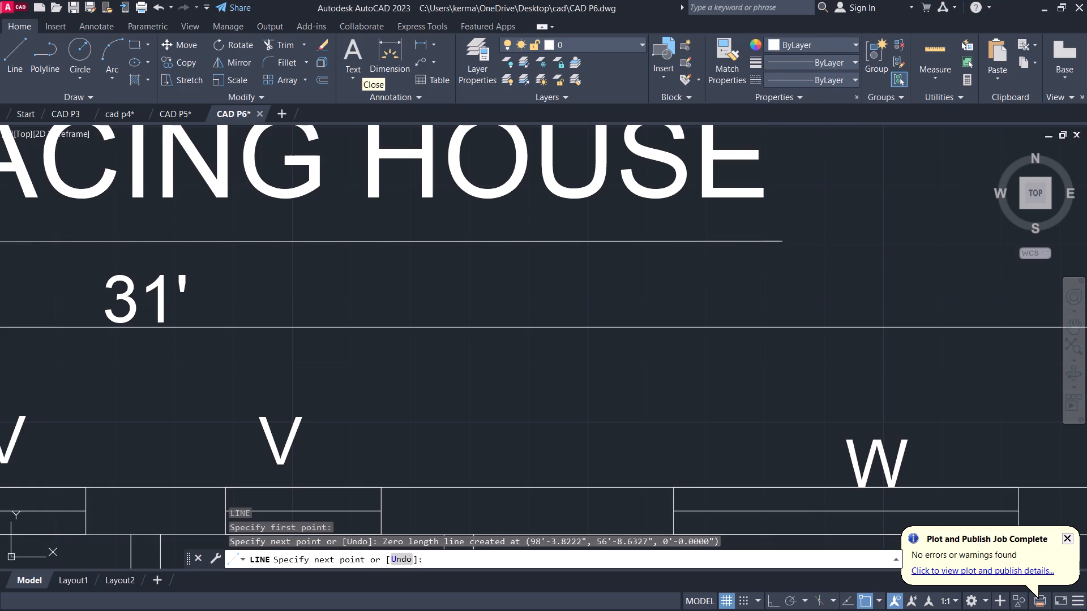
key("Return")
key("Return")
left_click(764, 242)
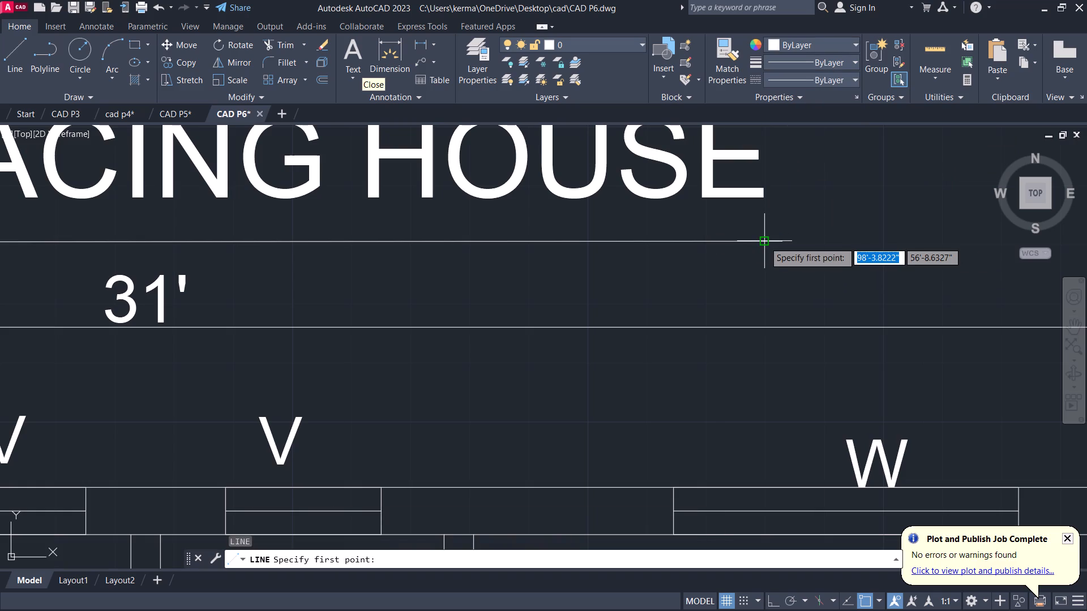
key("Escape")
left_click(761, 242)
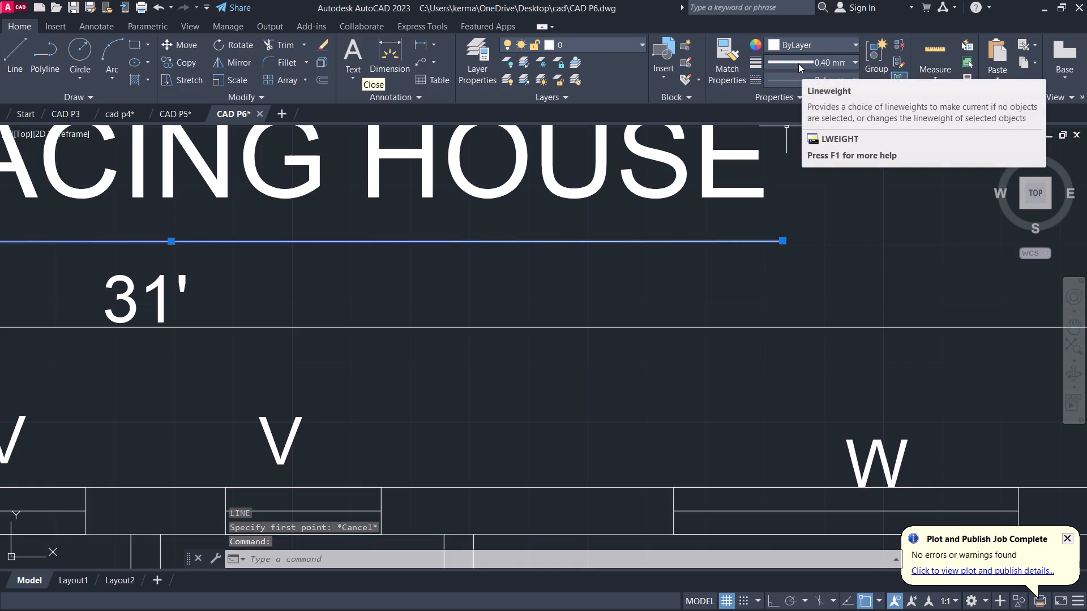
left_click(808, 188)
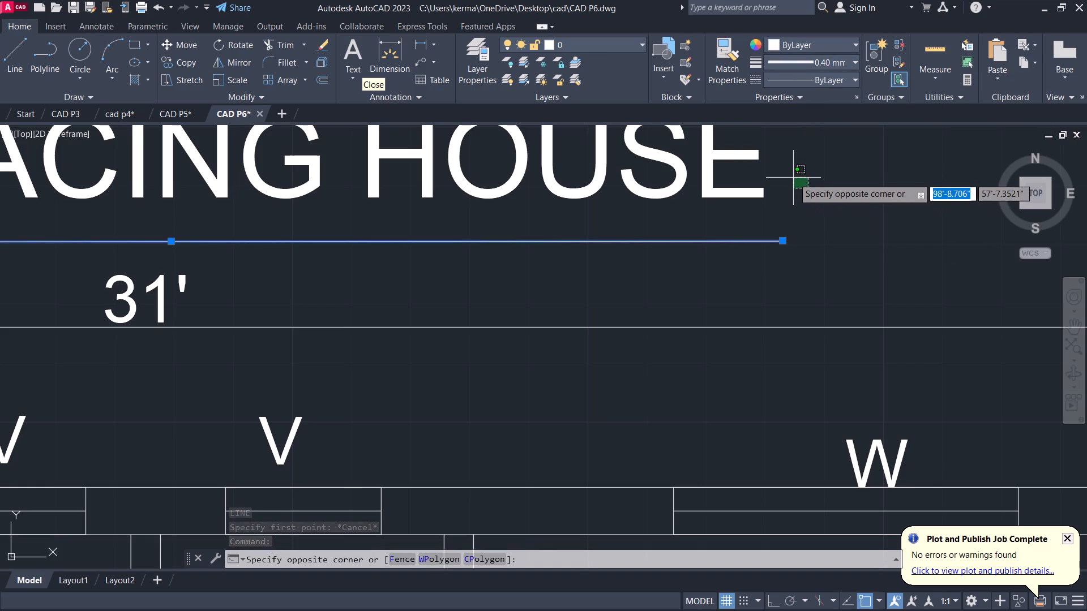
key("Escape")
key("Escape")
Open the spare W label below the plan's kitchen corner for editing, clear its text and set the text height to 1'.
scroll(778, 172, "down", 2)
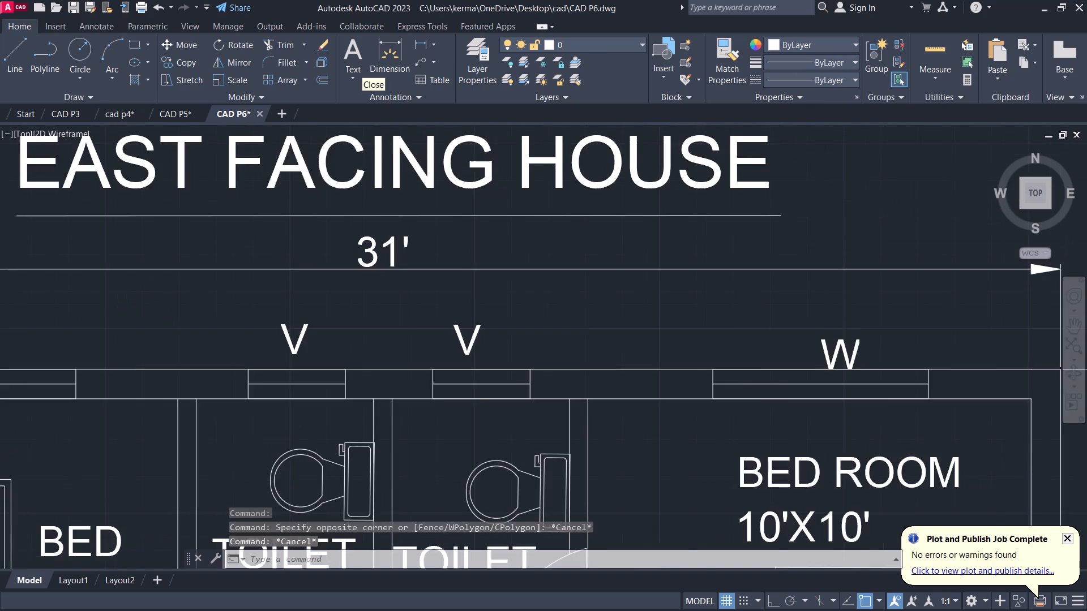
scroll(776, 172, "down", 2)
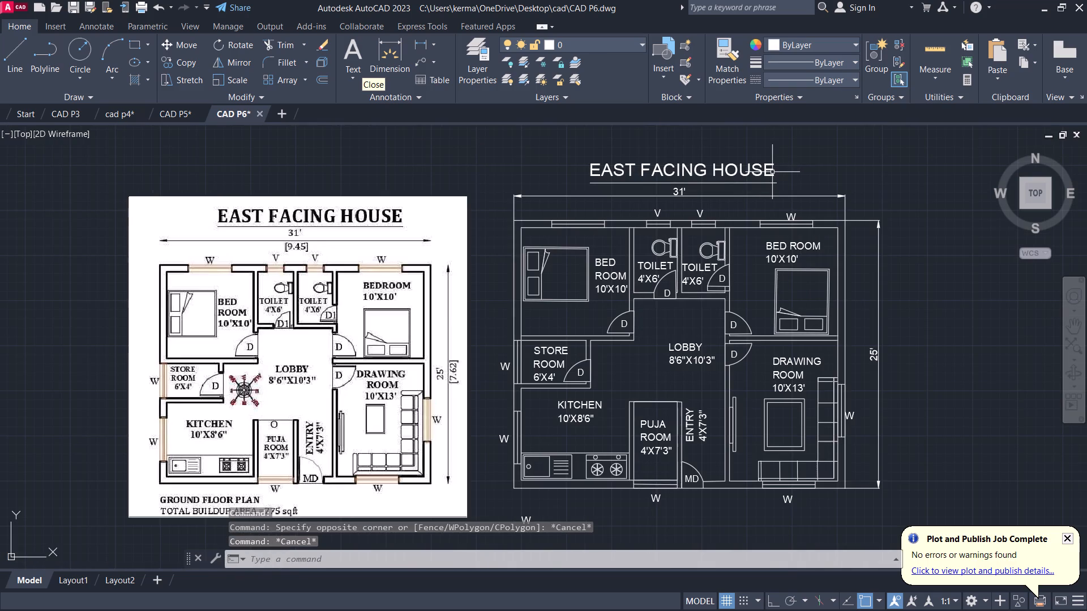
middle_click_drag(776, 430, 835, 330)
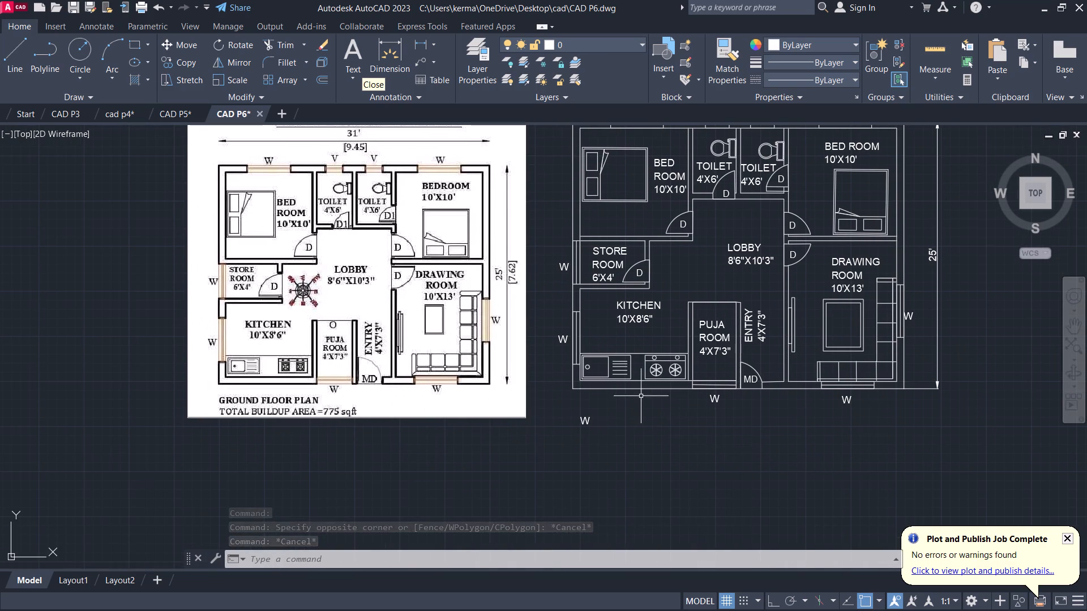
double_click(586, 417)
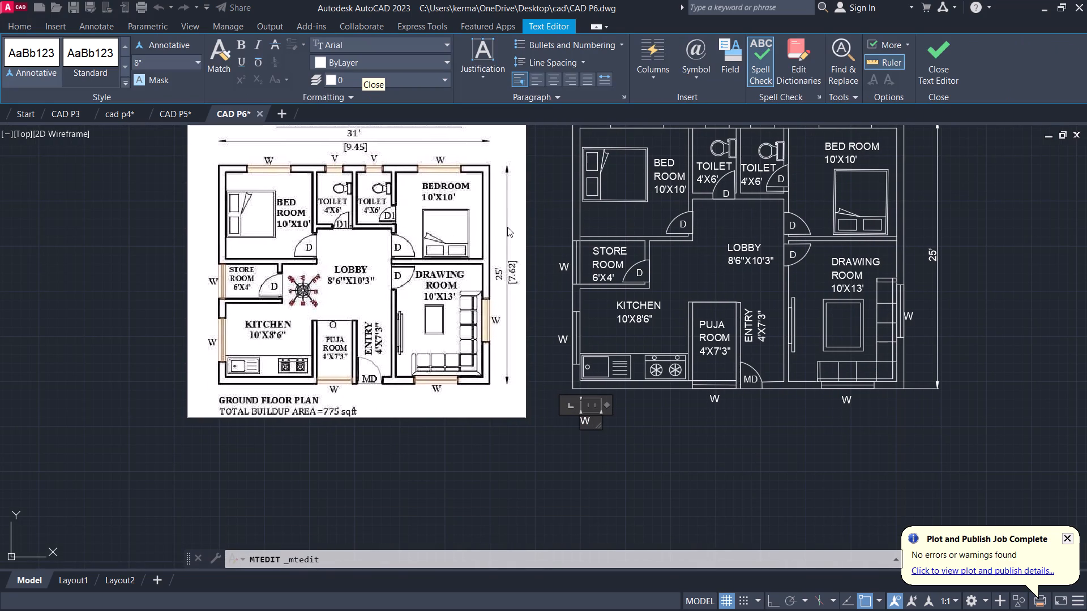
key("BackSpace")
left_click(172, 62)
key("BackSpace")
type("1'")
key("Return")
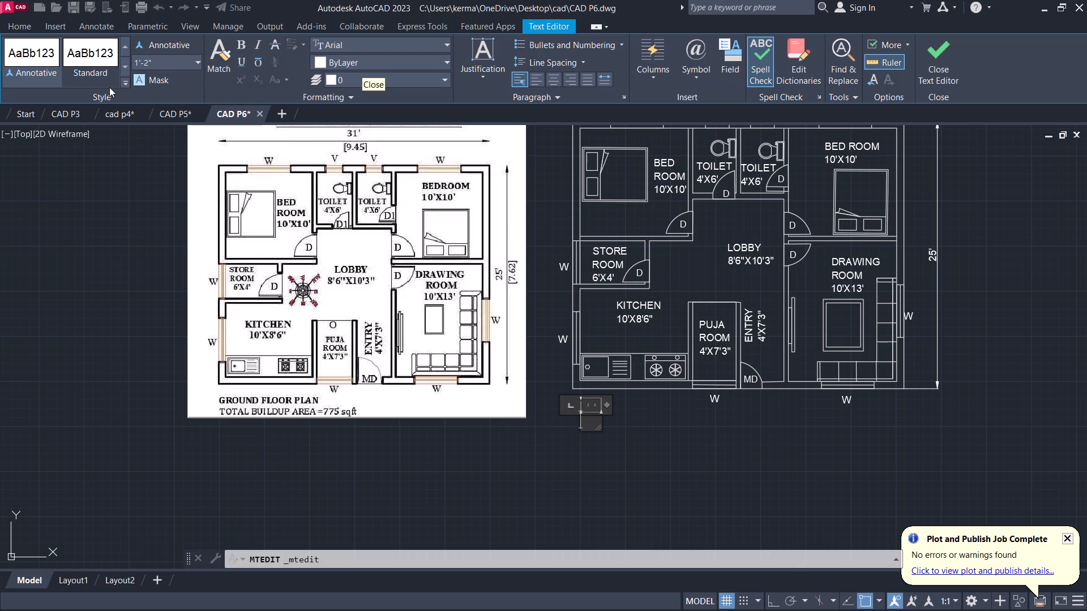
left_click(155, 61)
key("BackSpace")
type("1'")
key("BackSpace")
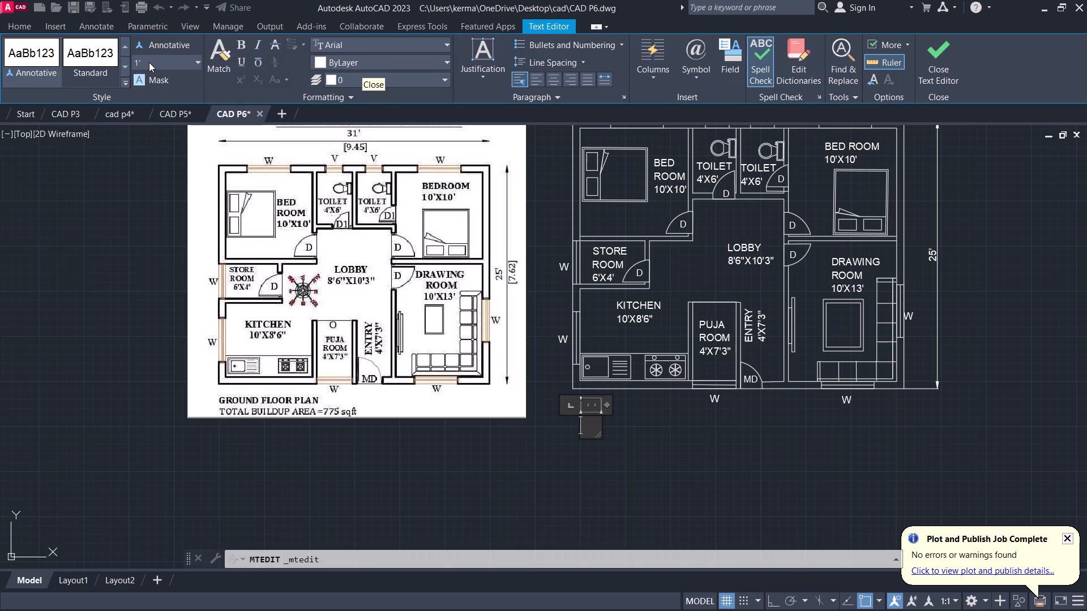
key("Return")
Enter GROUND FLOOR PLAN in the cleared label and widen its text box to about 19' so it fits one line.
type("GR")
type("OUN")
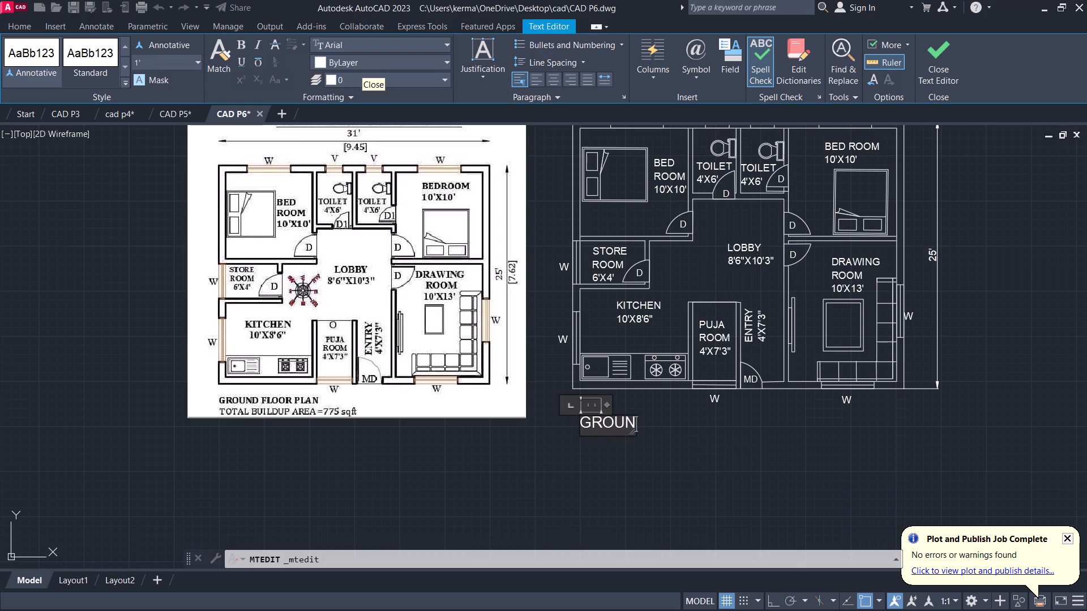
type("D FLOO")
type("R PLAN")
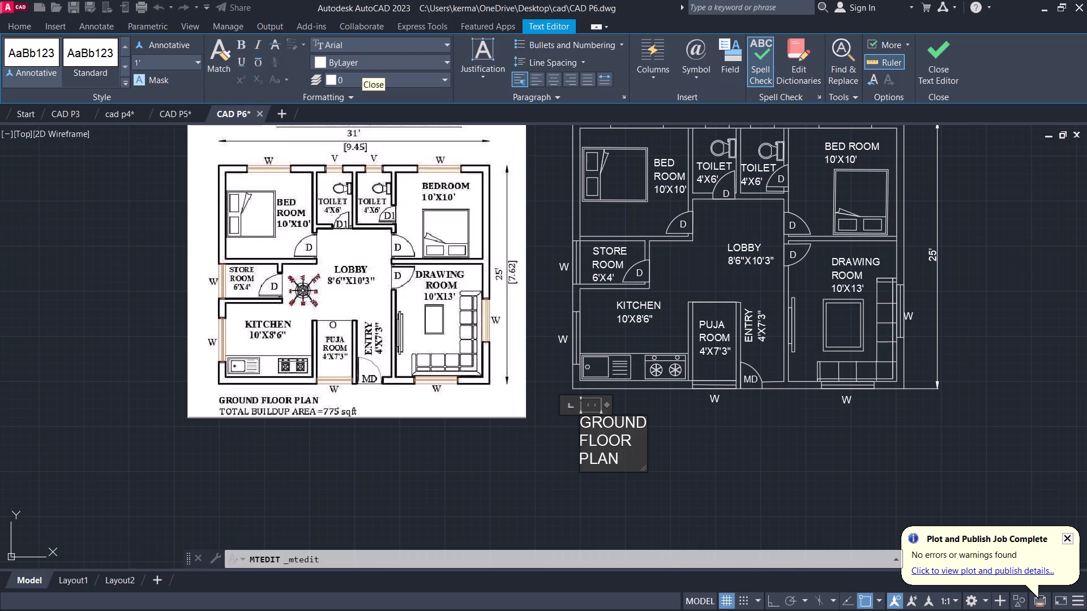
left_click_drag(607, 403, 672, 401)
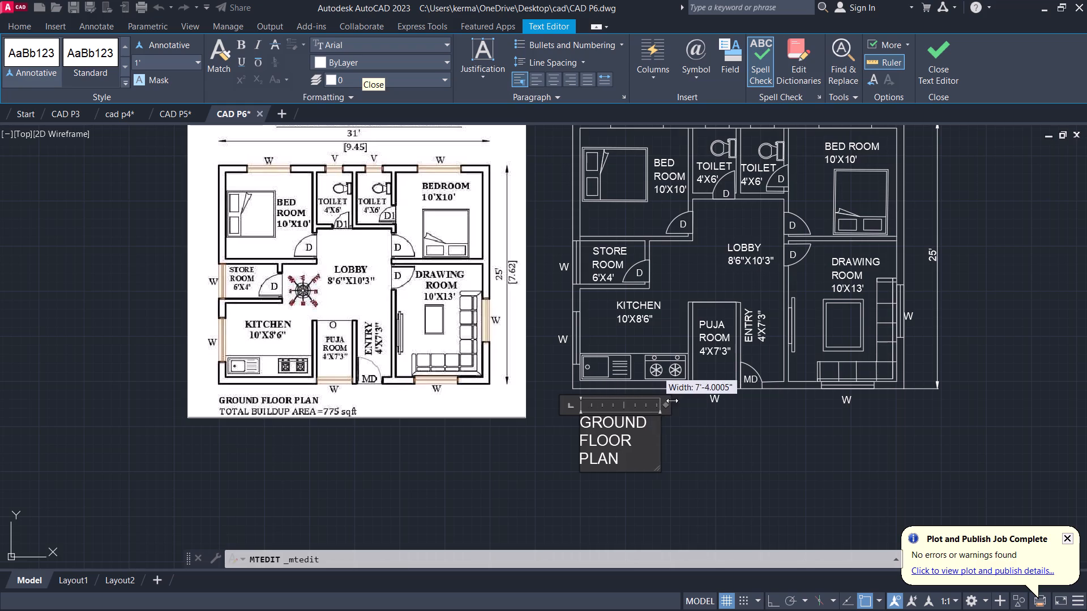
left_click_drag(672, 401, 795, 411)
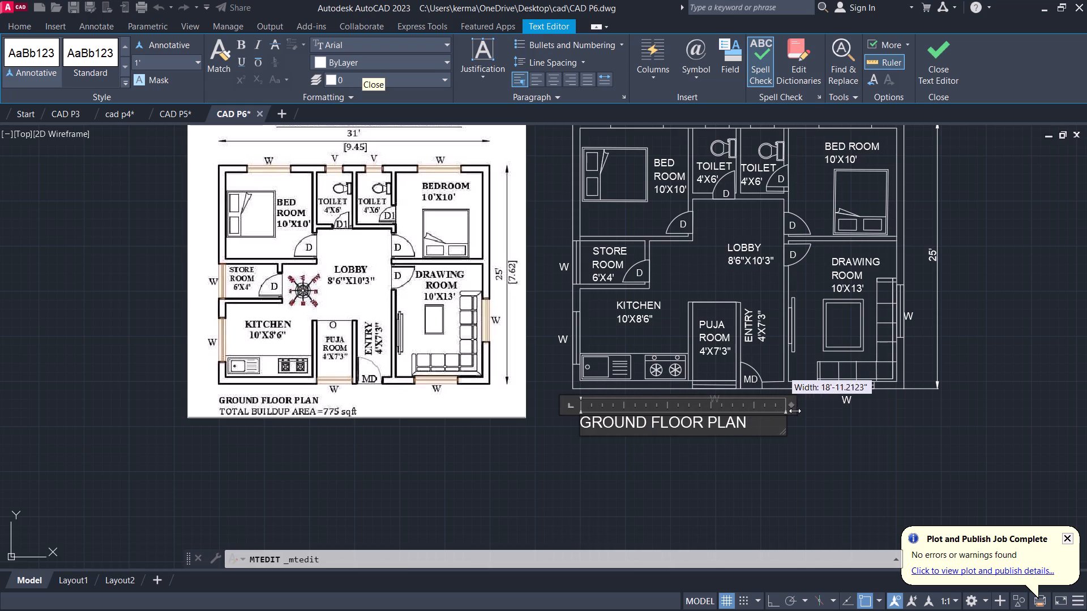
left_click_drag(795, 411, 795, 411)
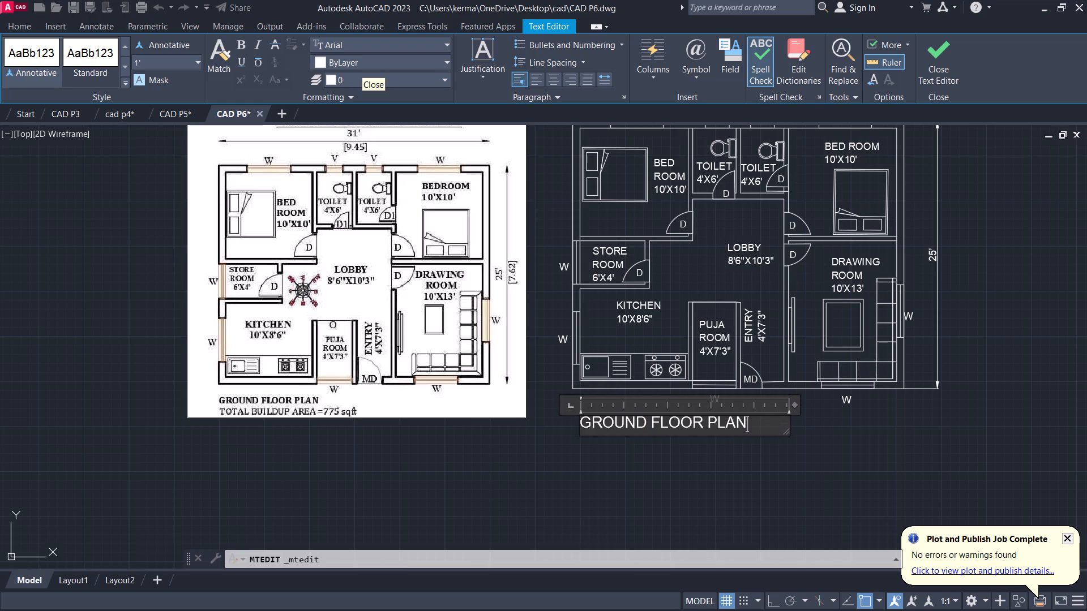
Start a second line in the caption and make the GROUND FLOOR PLAN line bold.
key("Return")
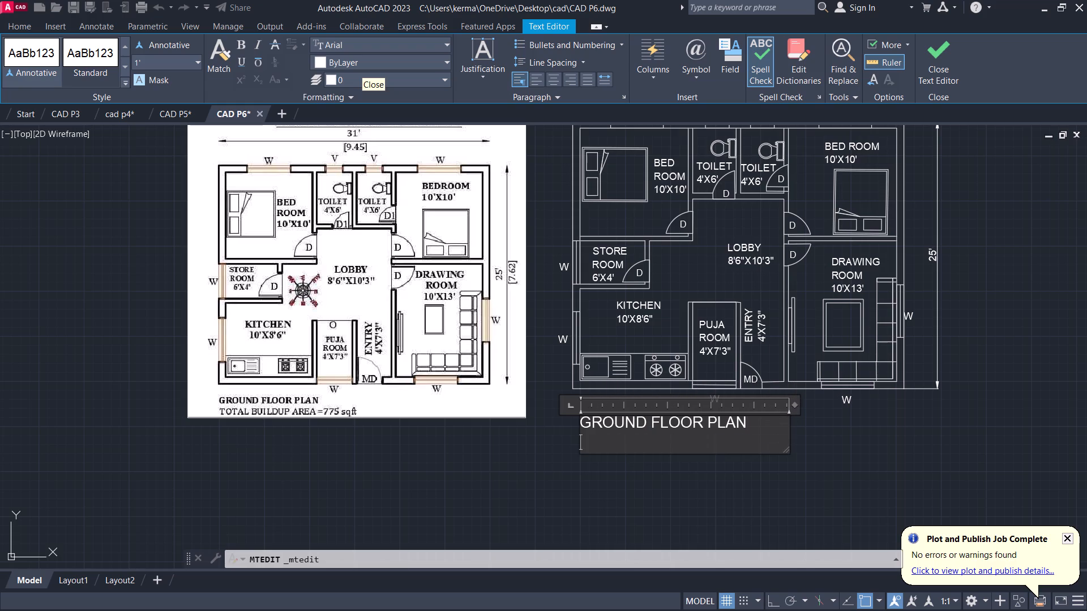
left_click_drag(749, 422, 750, 420)
left_click_drag(750, 420, 568, 419)
left_click(239, 38)
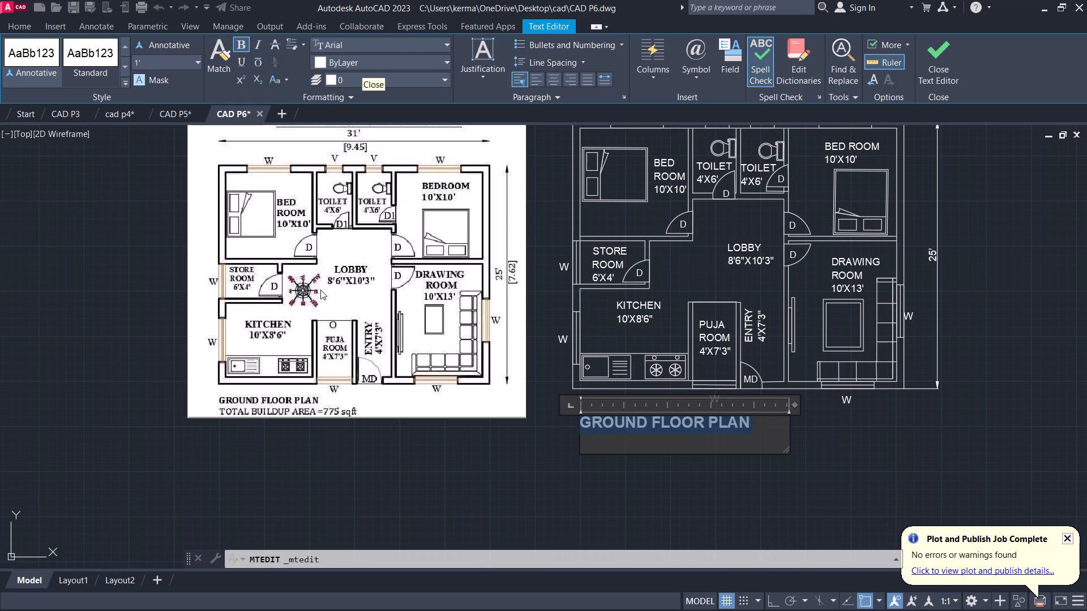
left_click(672, 445)
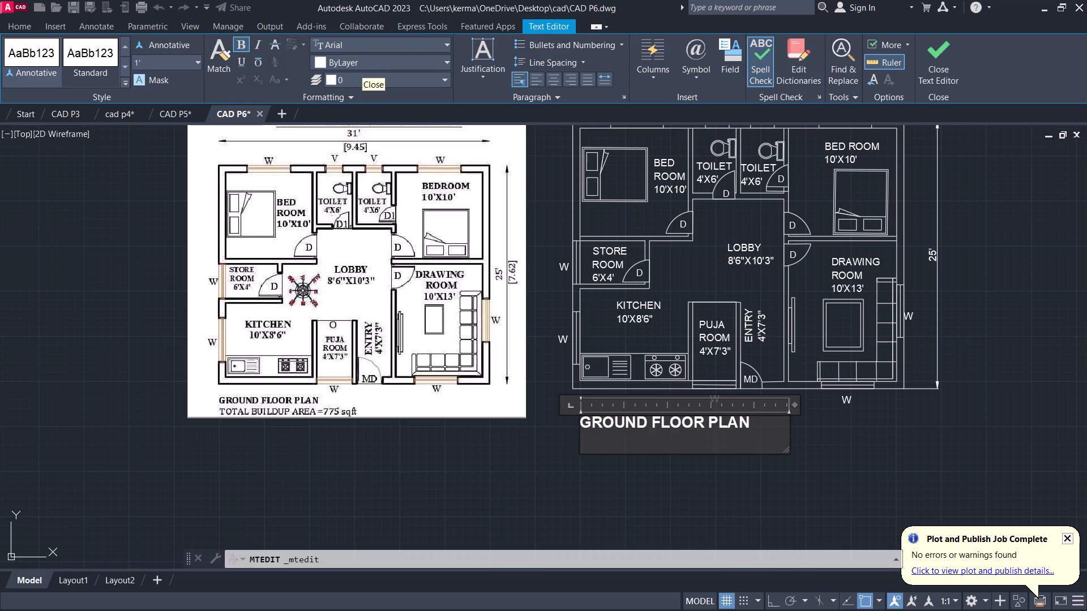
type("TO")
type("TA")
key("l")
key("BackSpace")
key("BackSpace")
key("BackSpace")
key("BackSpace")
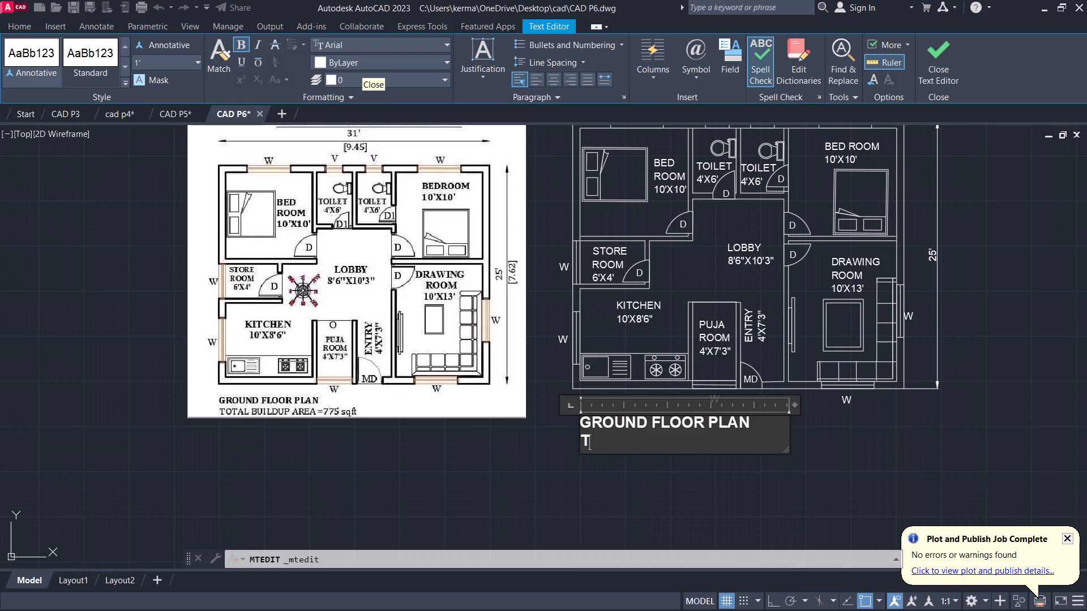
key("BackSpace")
Enter TOTAL BUILDUP AREA =775 in regular, non-bold text on the caption's second line.
left_click(243, 44)
type("TO")
type("TA")
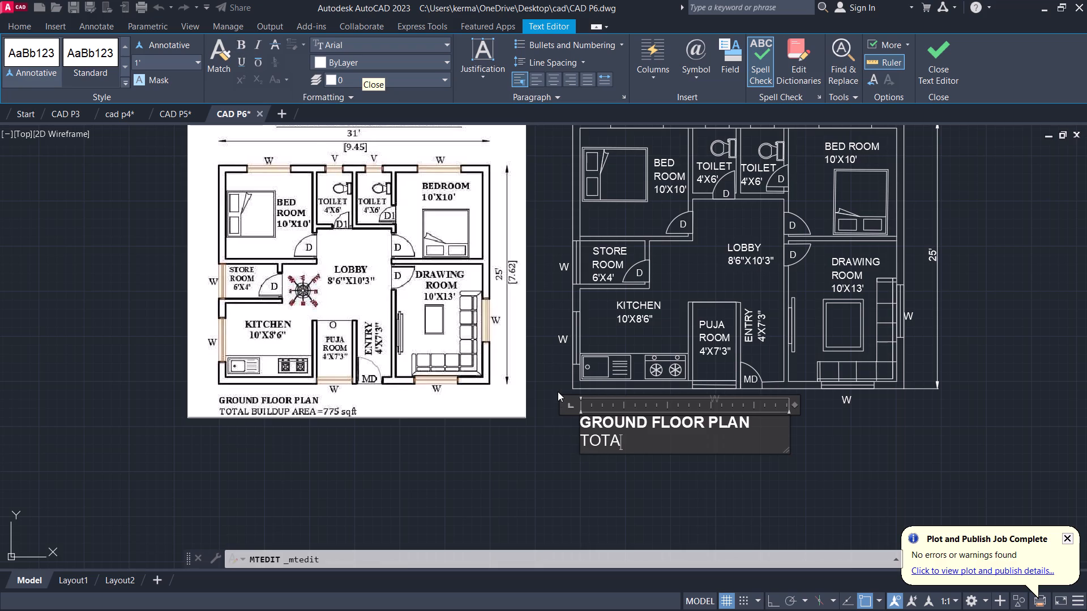
type("L")
key("space")
key("b")
type("UIL")
key("d")
type("UP AREA")
key("space")
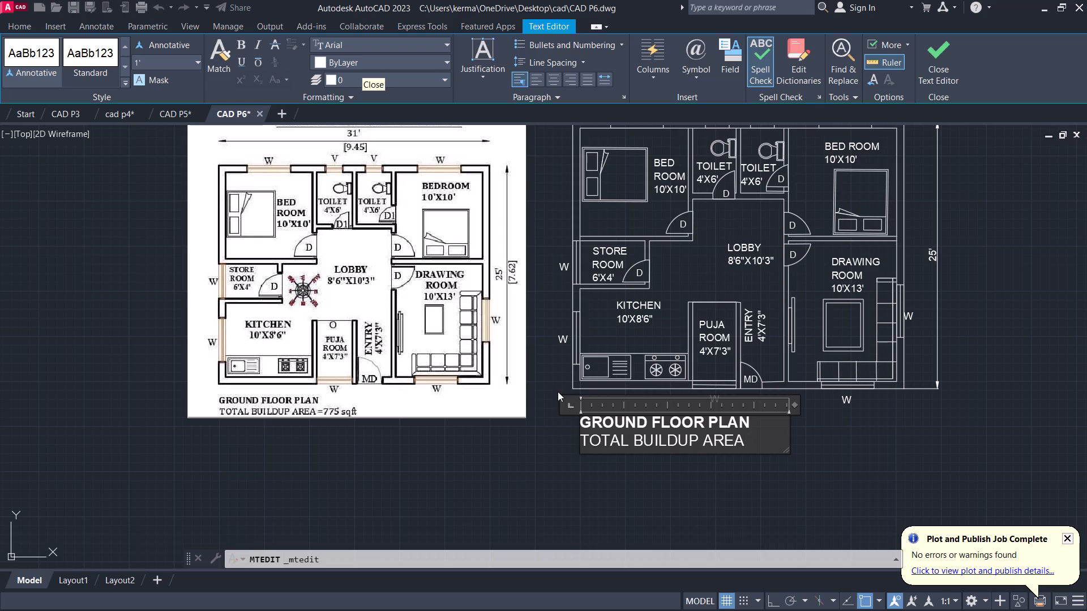
key("equal")
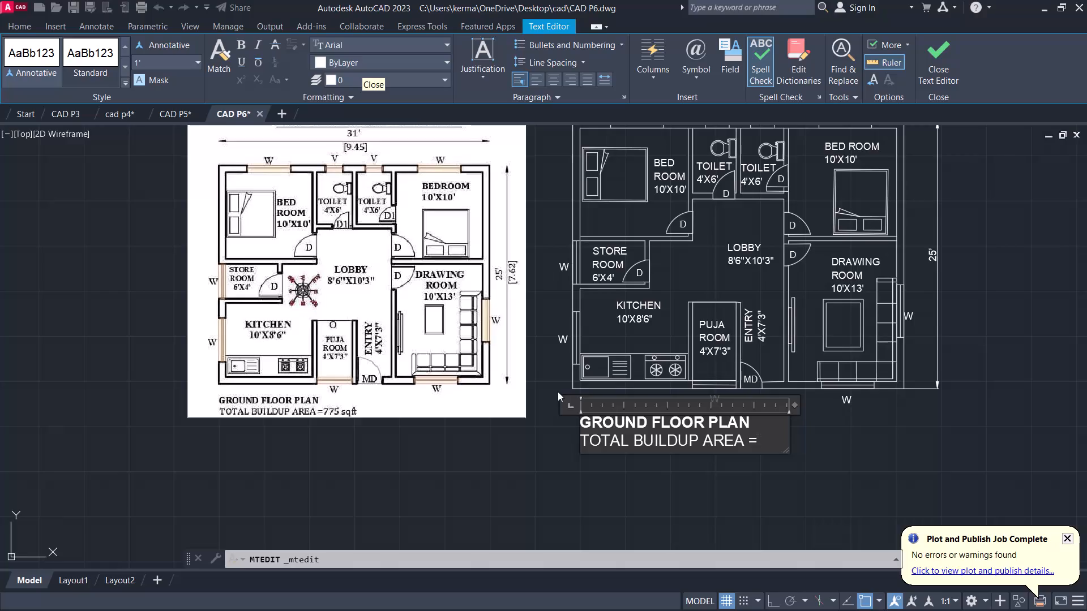
type("775")
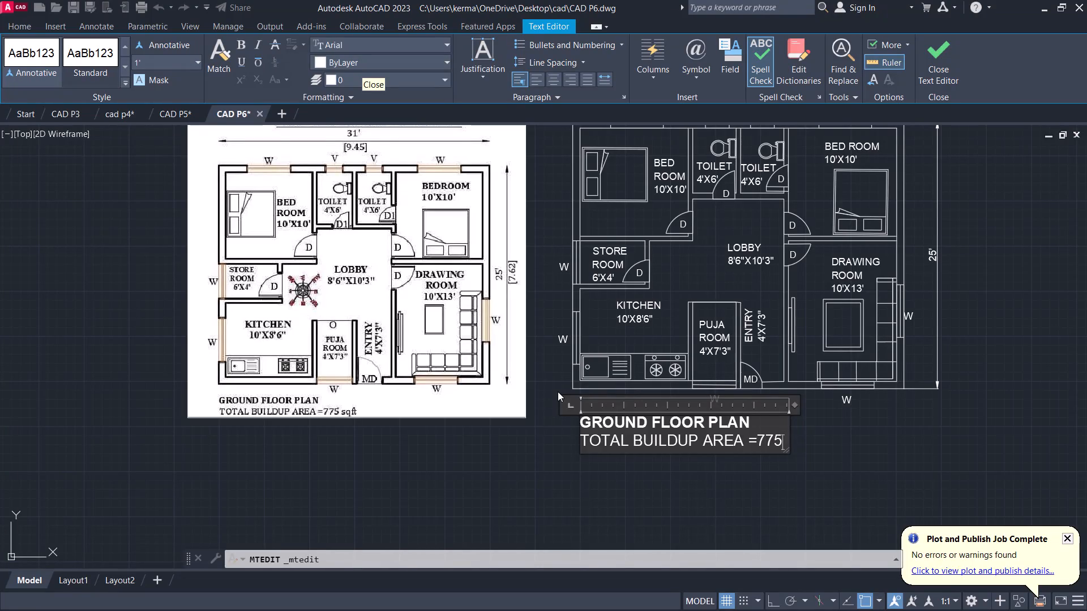
key("space")
Widen the caption's text box so the second line fits, complete that line with sq ft, and finish the text edit.
type("S")
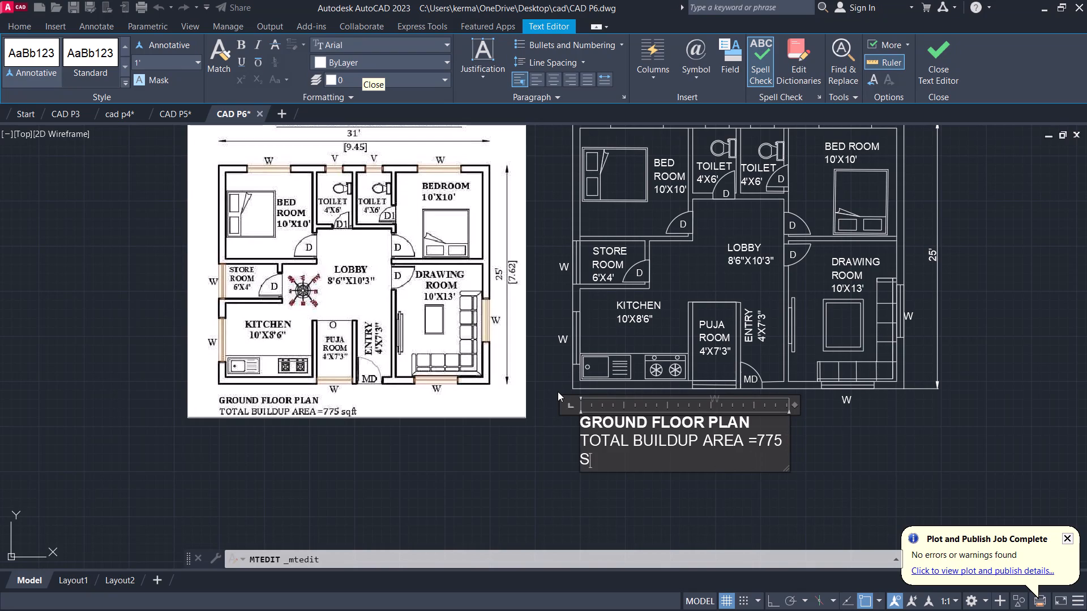
key("q")
key("BackSpace")
key("BackSpace")
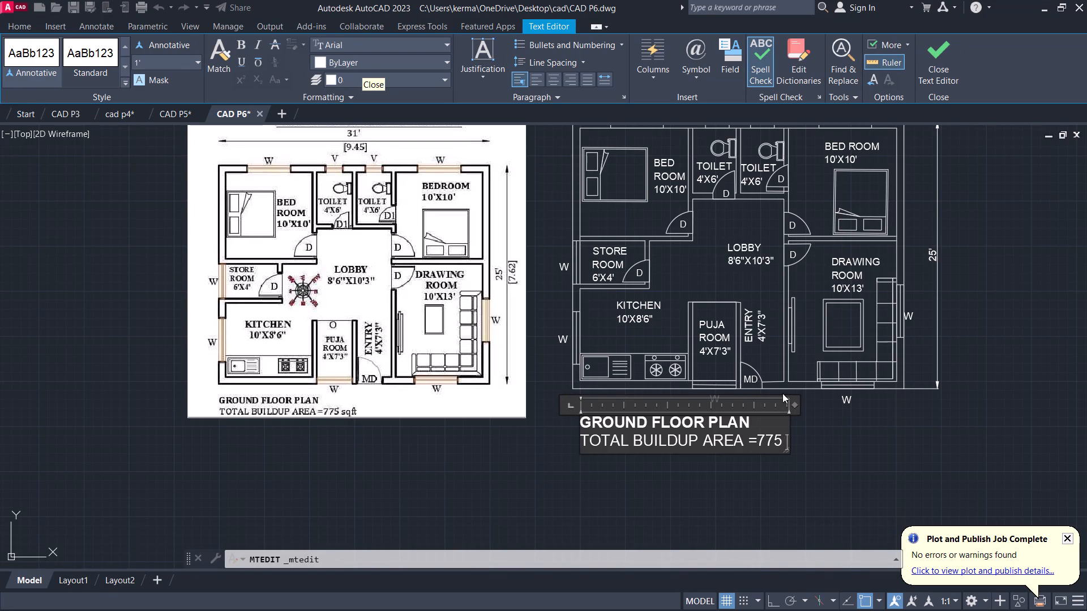
left_click_drag(795, 406, 823, 408)
type("sq")
key("space")
type("f")
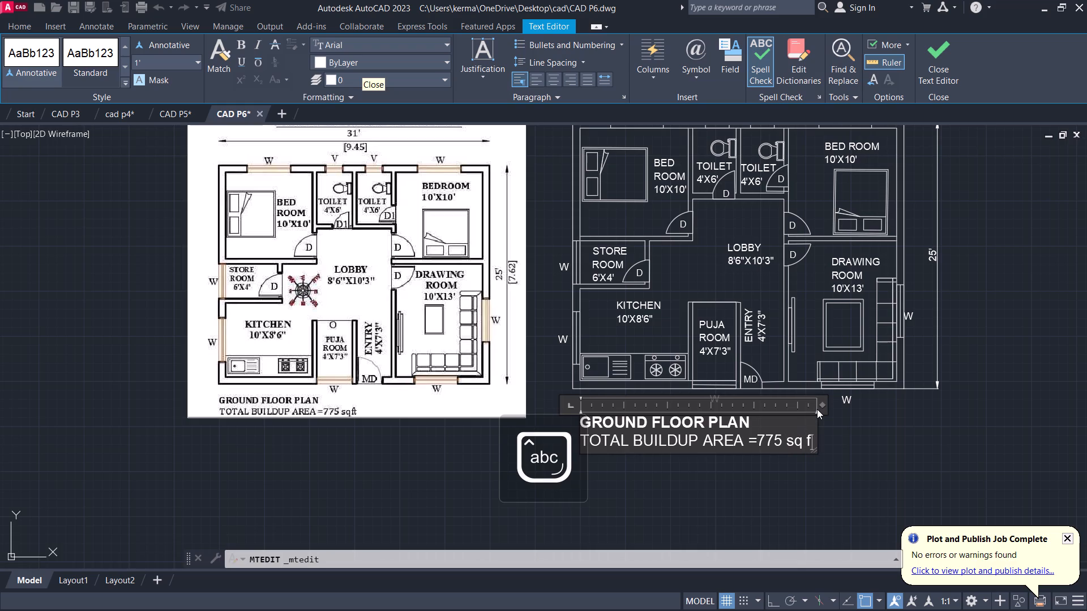
key("t")
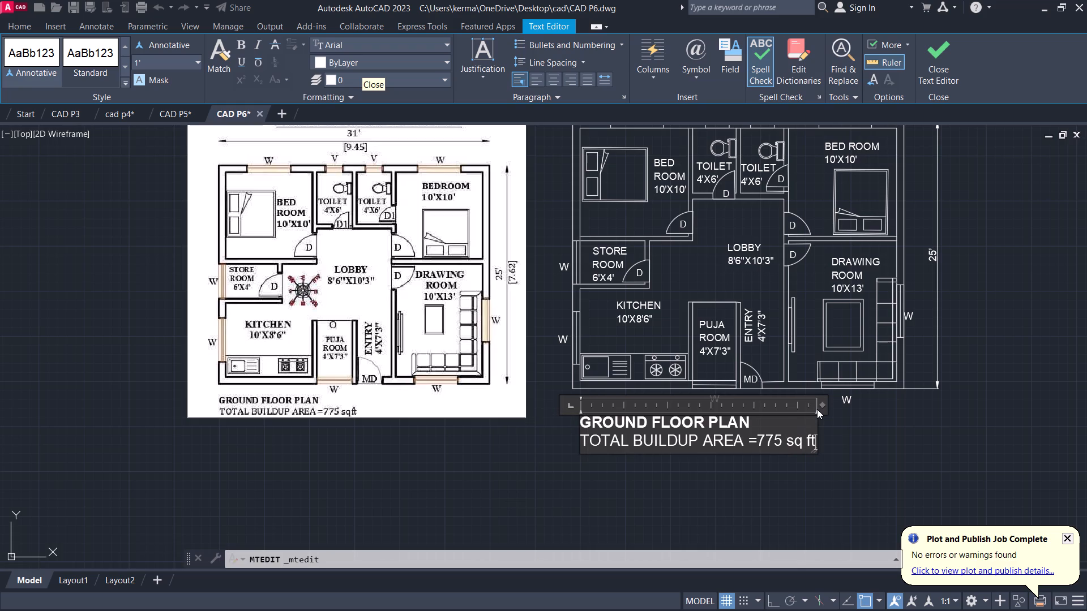
left_click(941, 58)
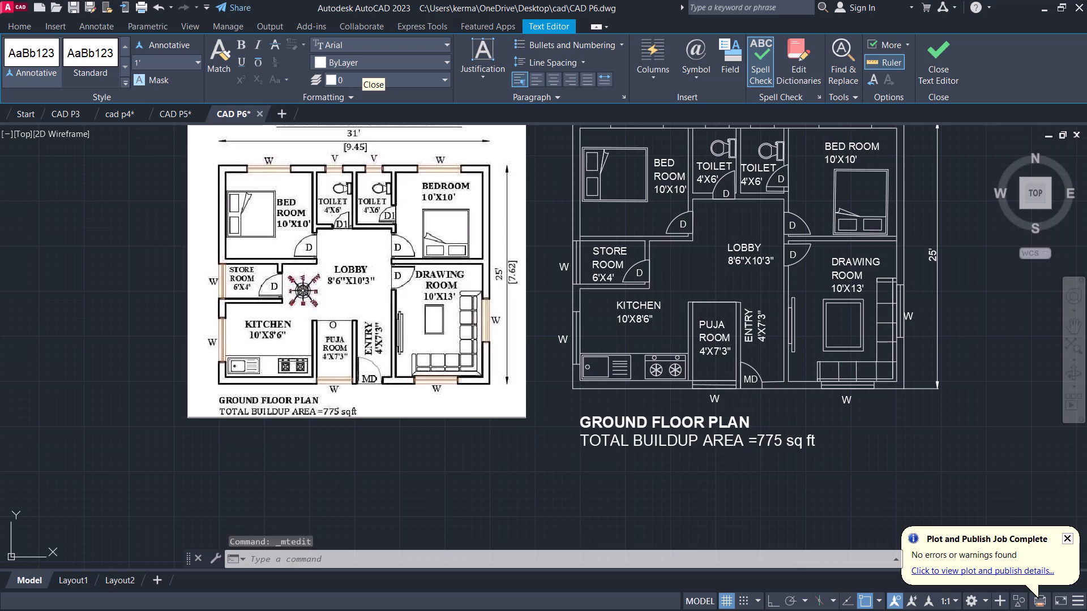
Make the whole EAST FACING HOUSE title above the plan bold.
middle_click_drag(681, 261, 622, 466)
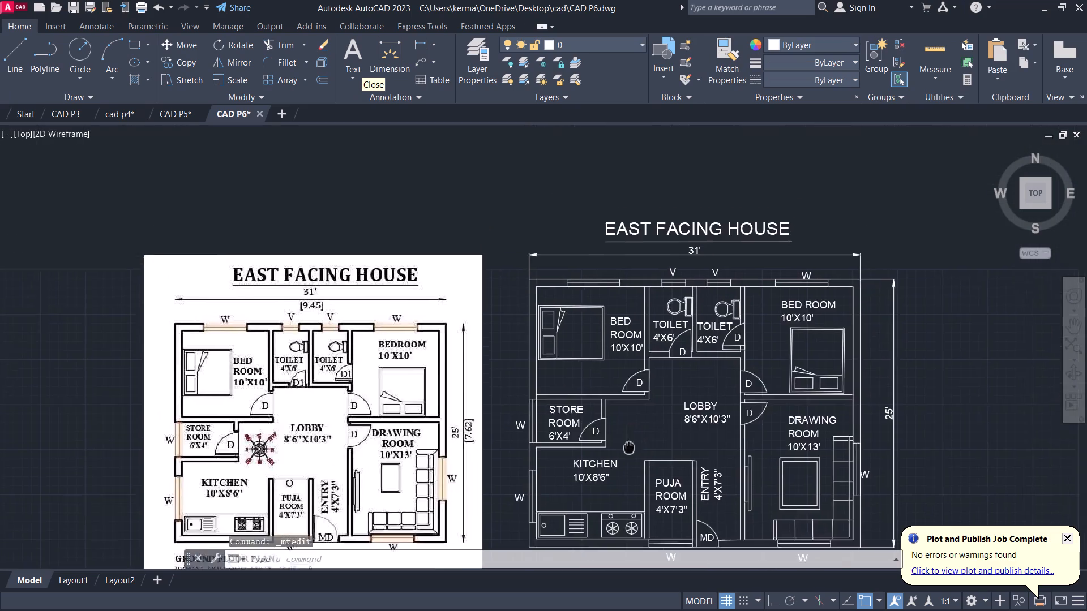
middle_click_drag(622, 466, 624, 464)
scroll(633, 445, "up", 1)
left_click(850, 170)
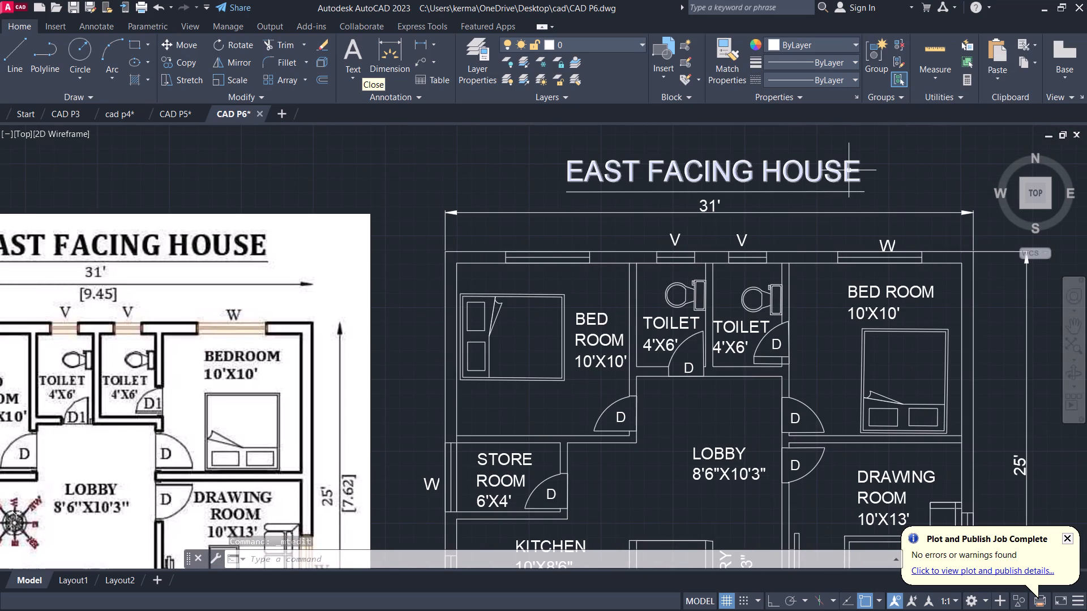
left_click_drag(853, 175, 816, 183)
double_click(817, 177)
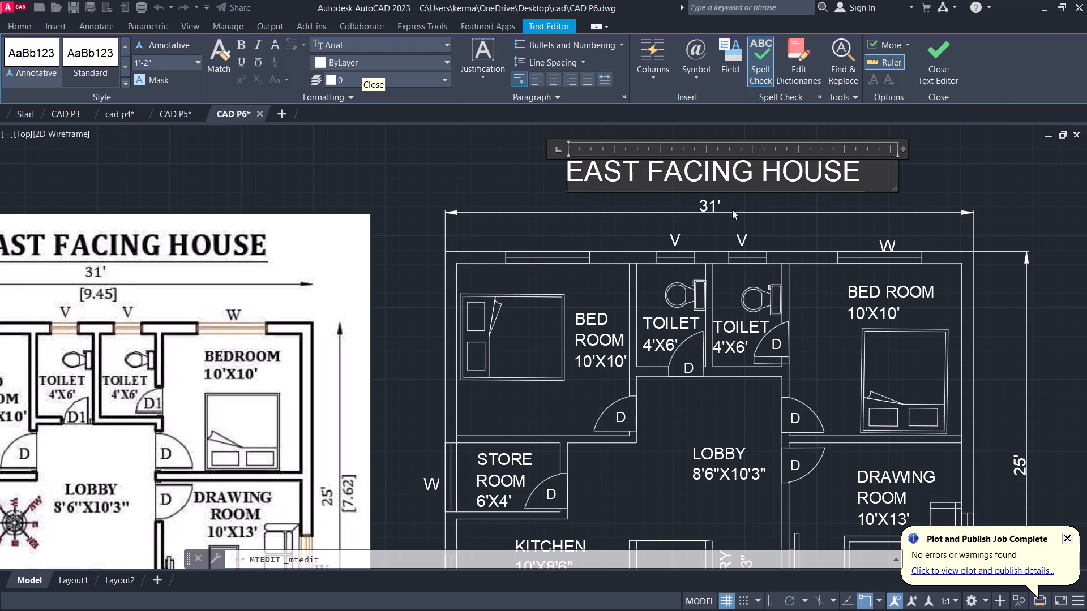
left_click(243, 48)
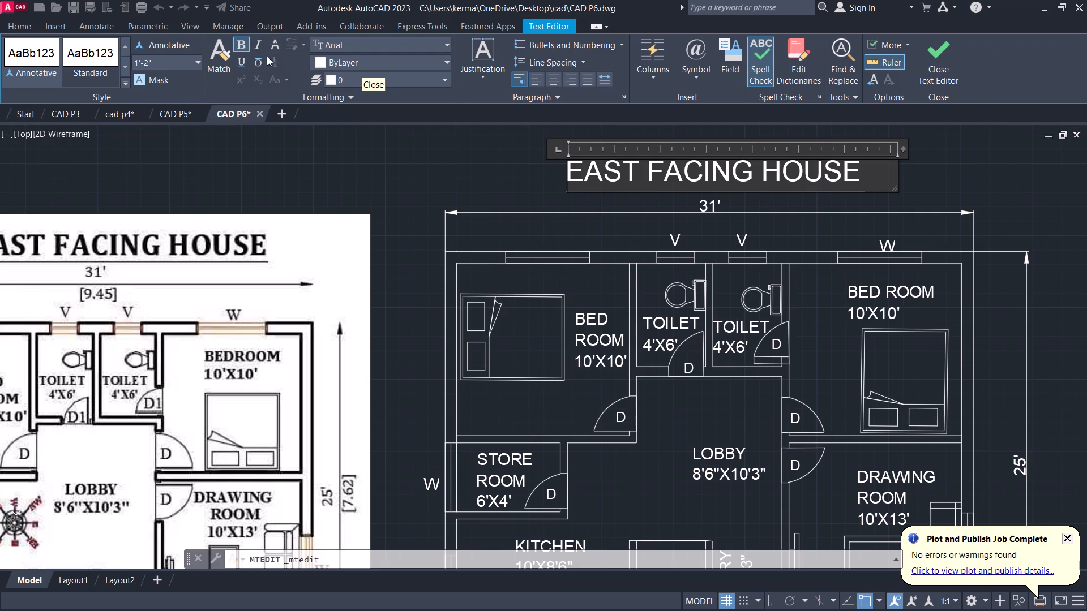
left_click_drag(865, 169, 639, 178)
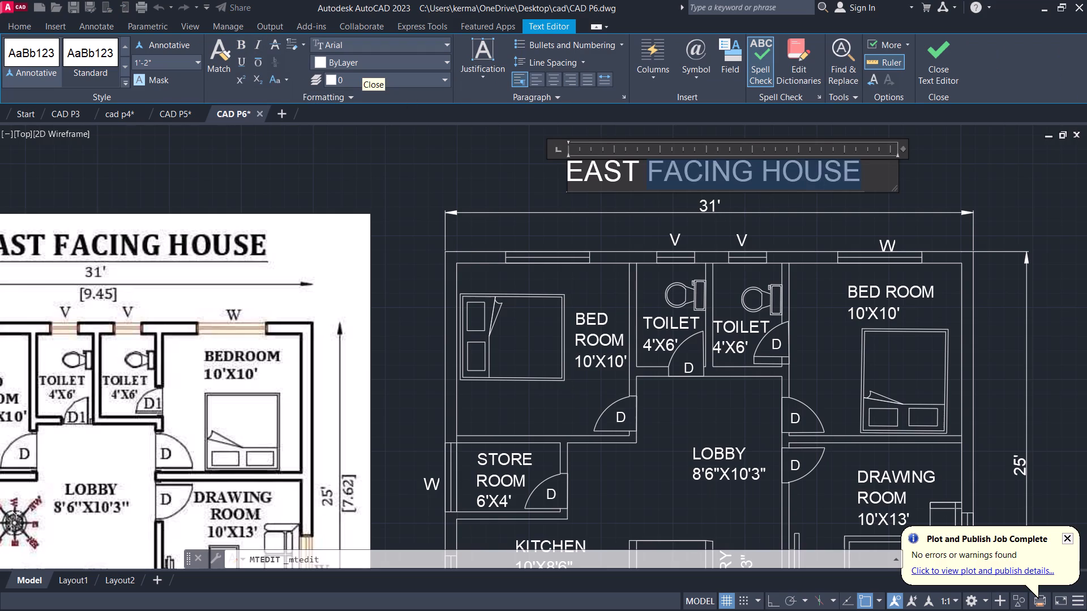
left_click_drag(639, 178, 572, 174)
left_click(241, 47)
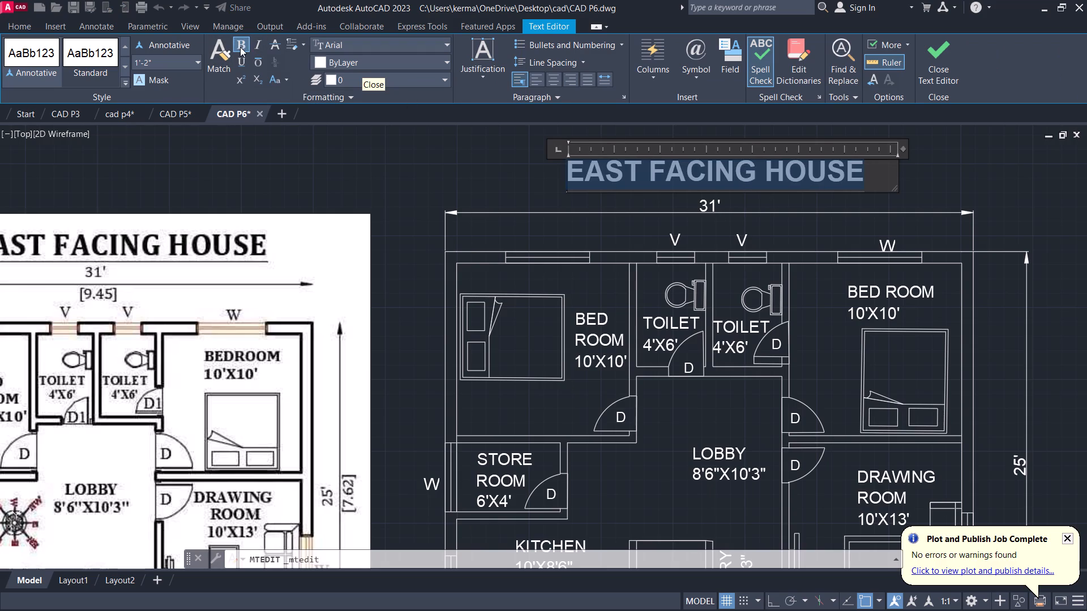
left_click(930, 55)
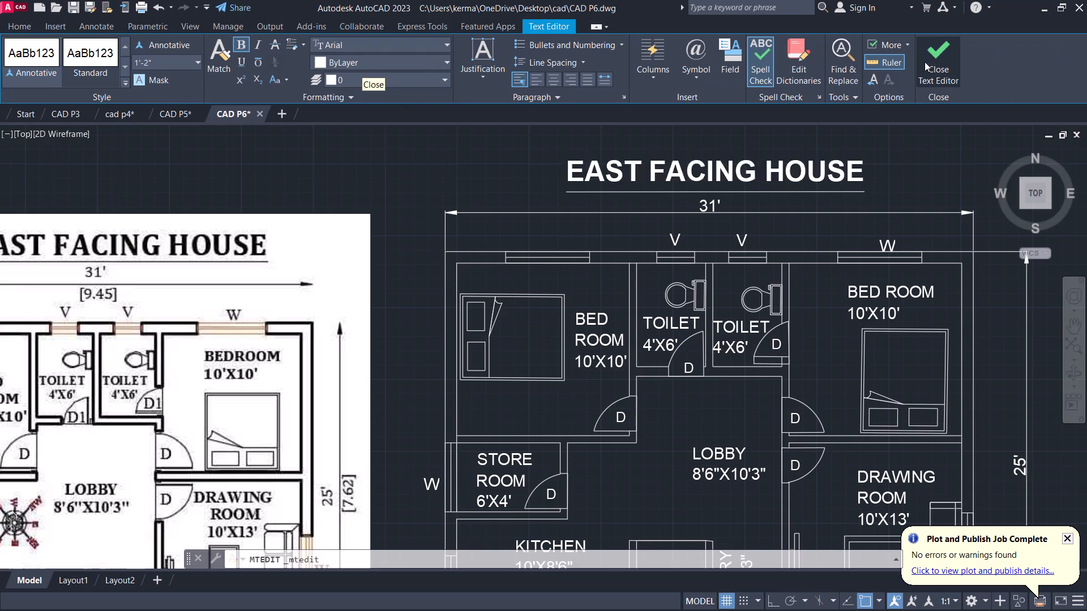
Delete the reference floor plan image beside the drawing.
left_click_drag(401, 242, 299, 238)
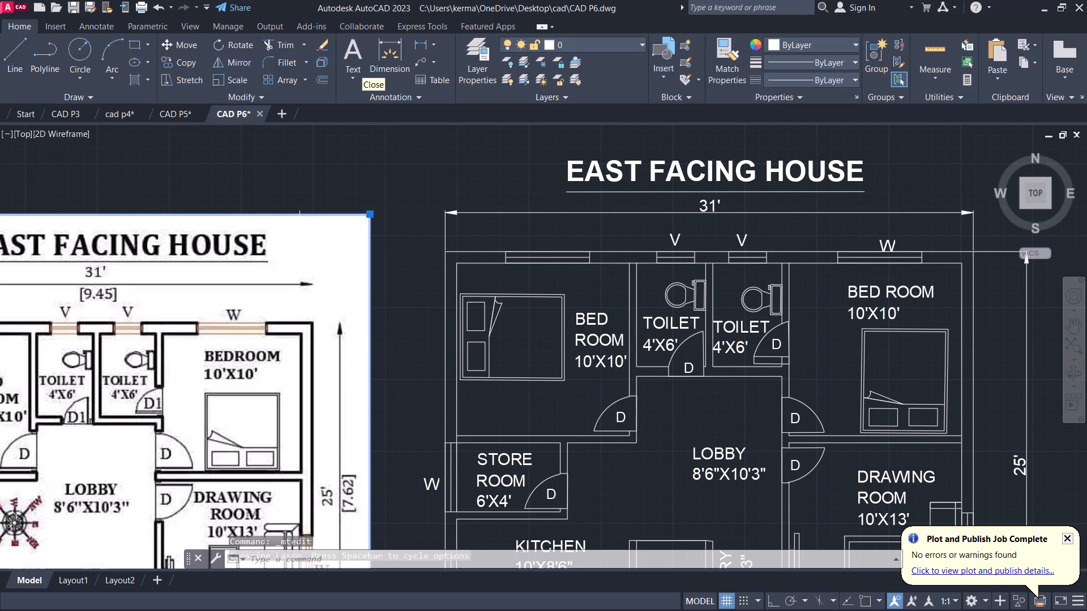
key("Delete")
scroll(339, 248, "down", 1)
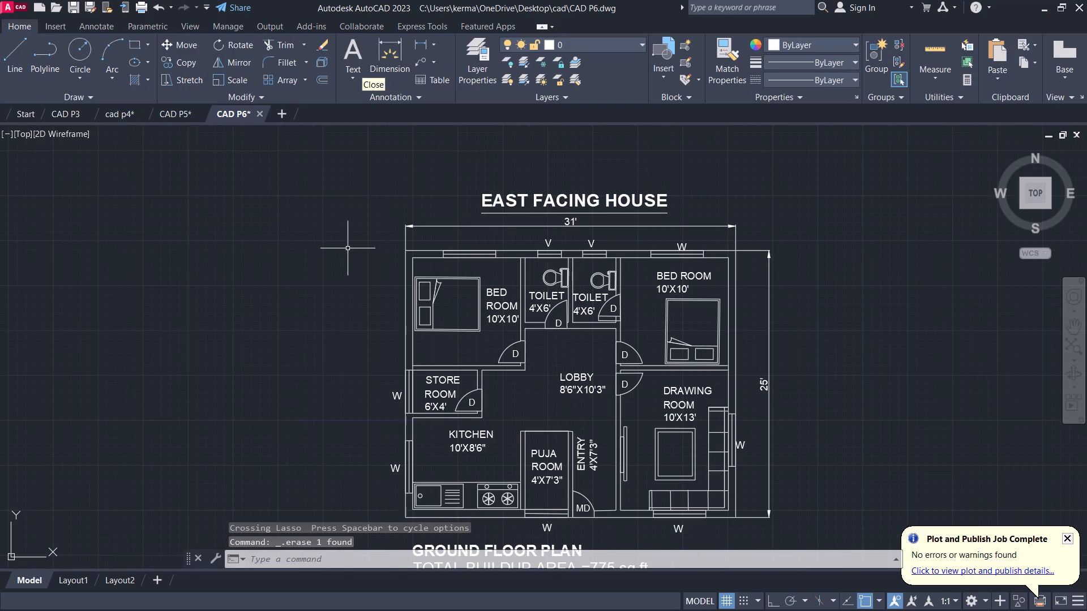
Save the drawing.
left_click(80, 10)
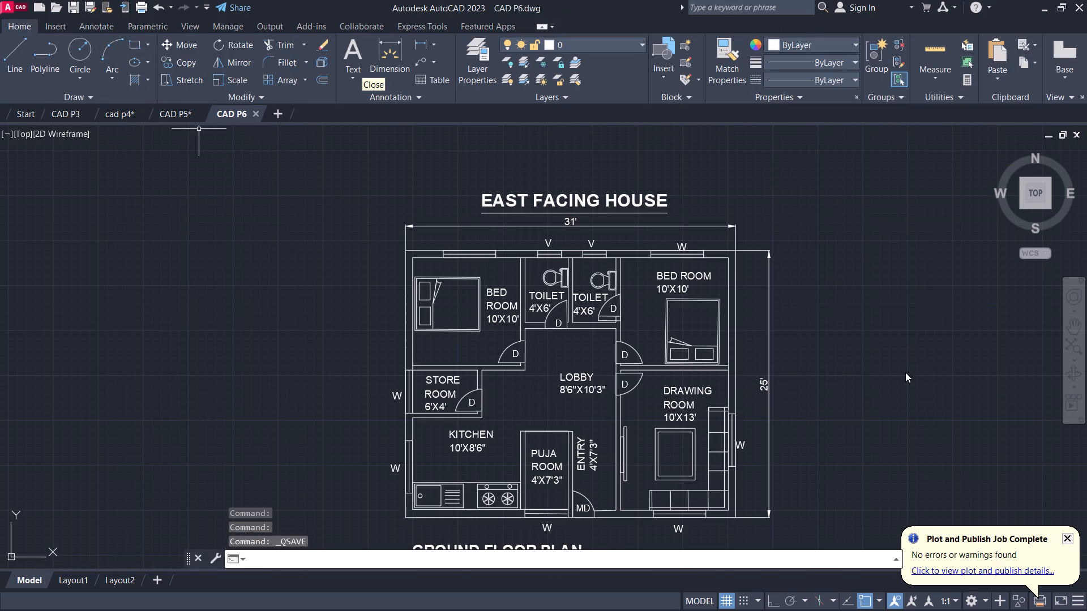
Set up a single-sheet plot with Microsoft Print to PDF as the plotter and the plot centered on the paper.
middle_click_drag(846, 371, 756, 258)
scroll(759, 299, "down", 1)
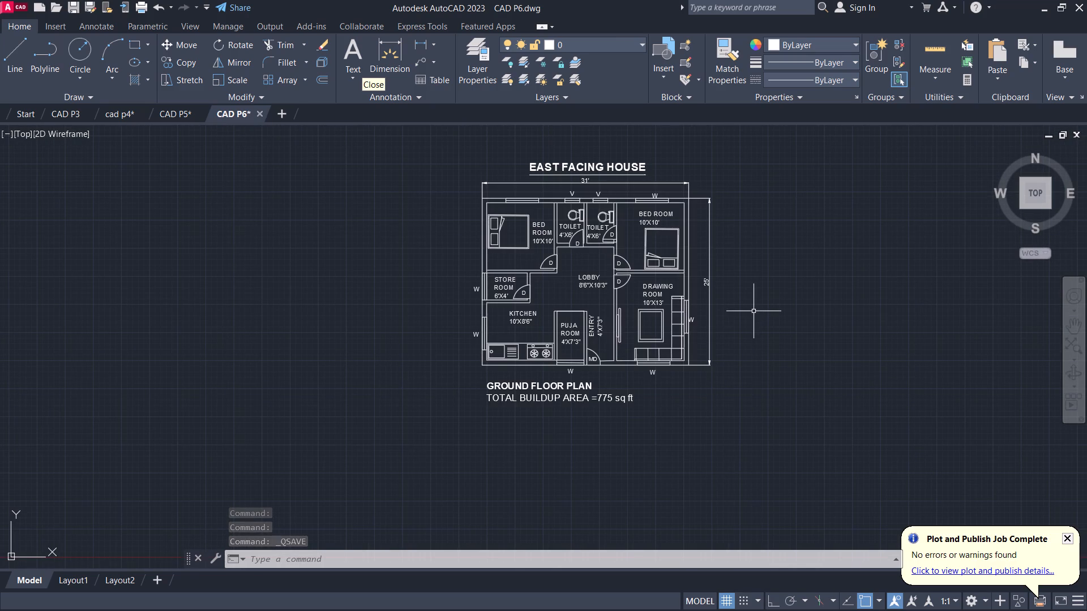
key("ctrl+p")
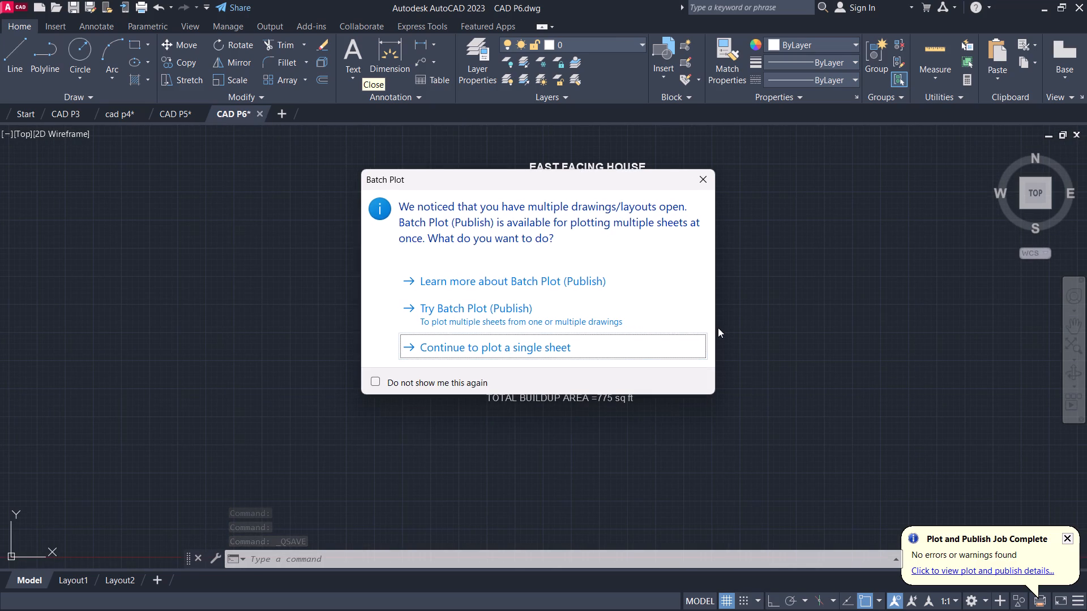
left_click(630, 356)
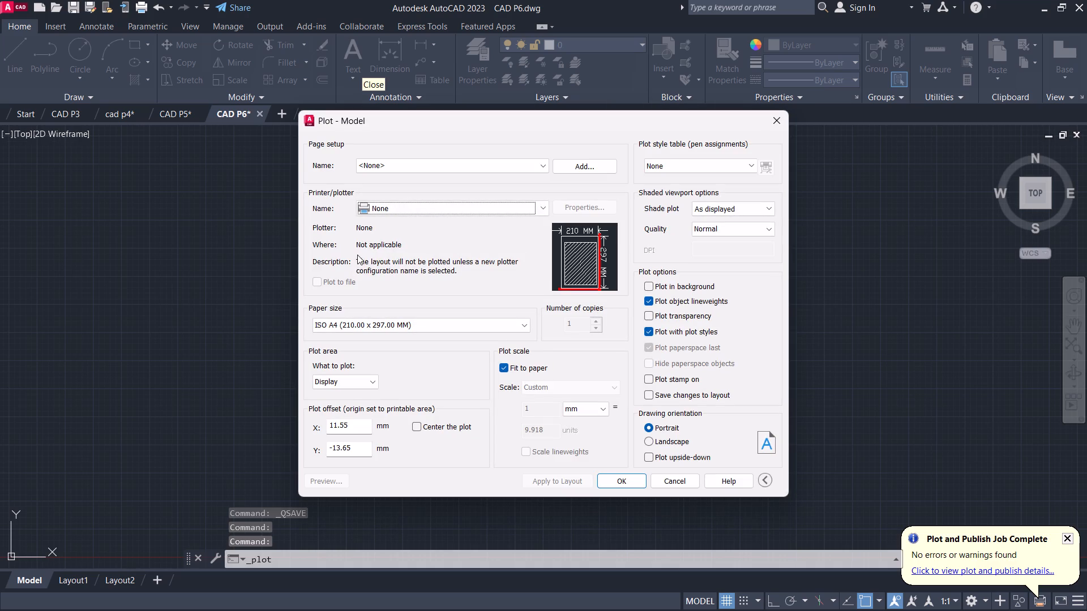
left_click(385, 208)
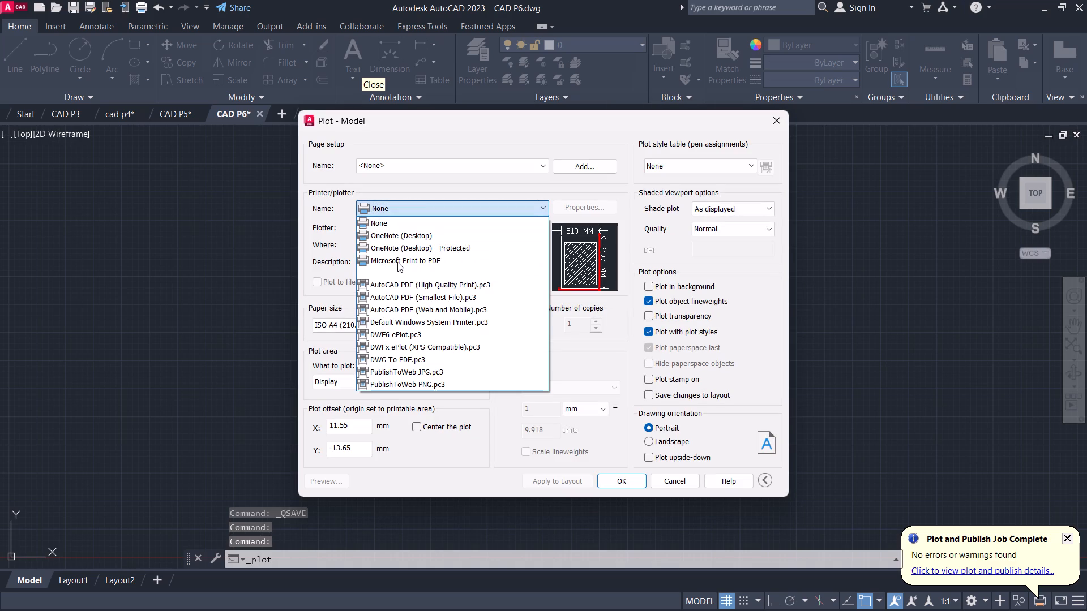
left_click(408, 265)
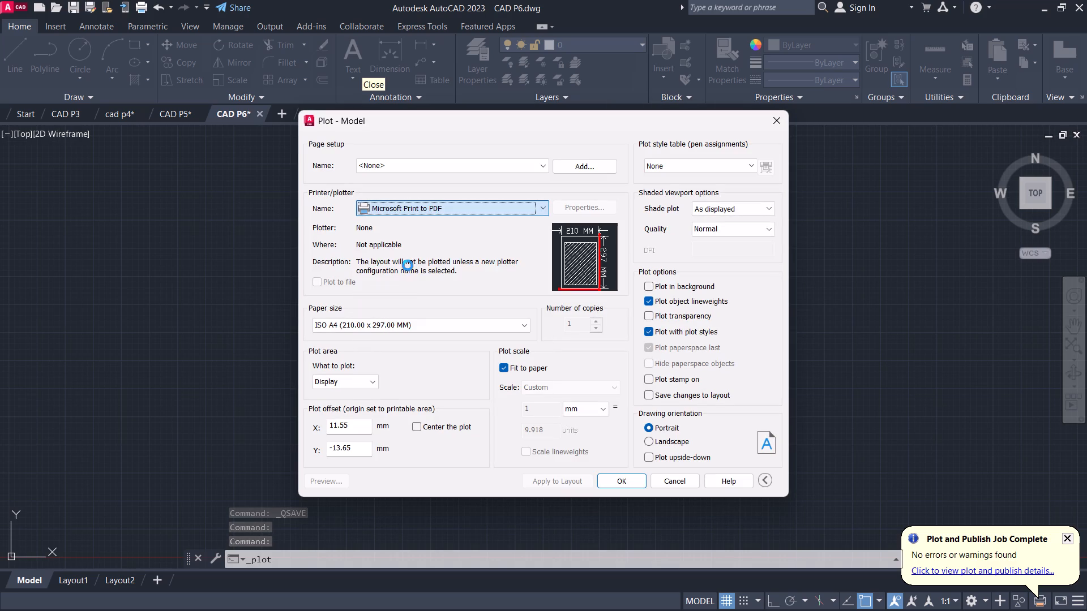
left_click(417, 431)
Set the plot area to a window enclosing the whole plan with its title, dimensions and caption, and apply the settings to the layout.
left_click(361, 384)
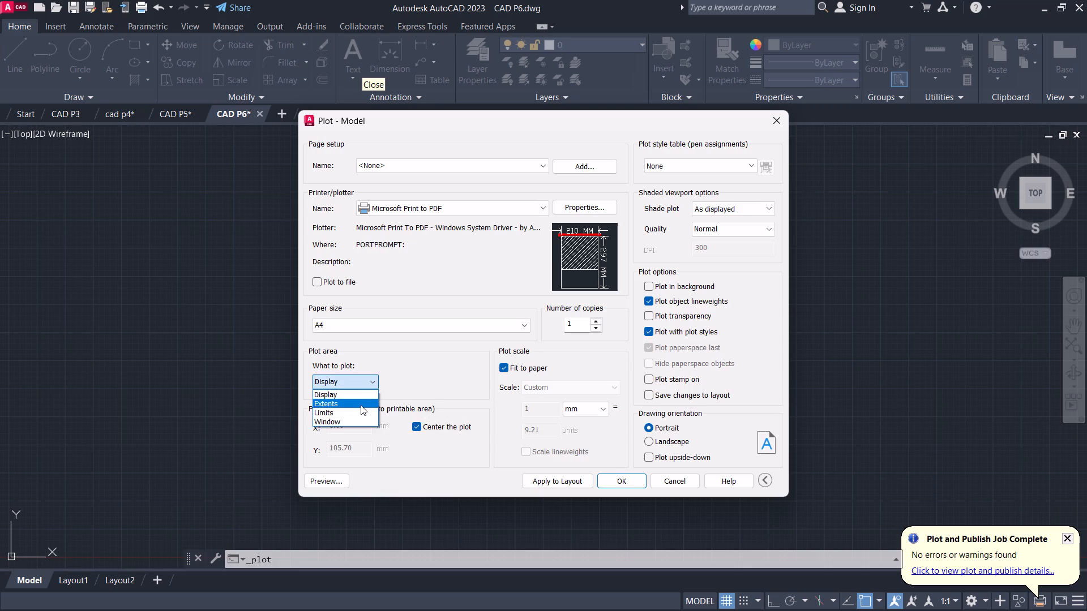
left_click(358, 424)
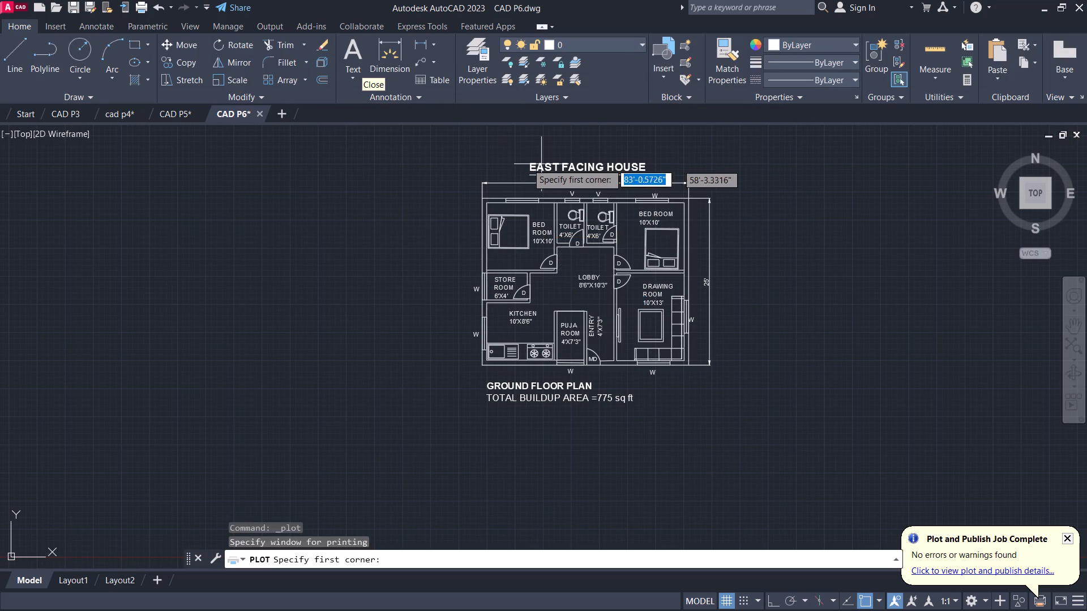
left_click(462, 154)
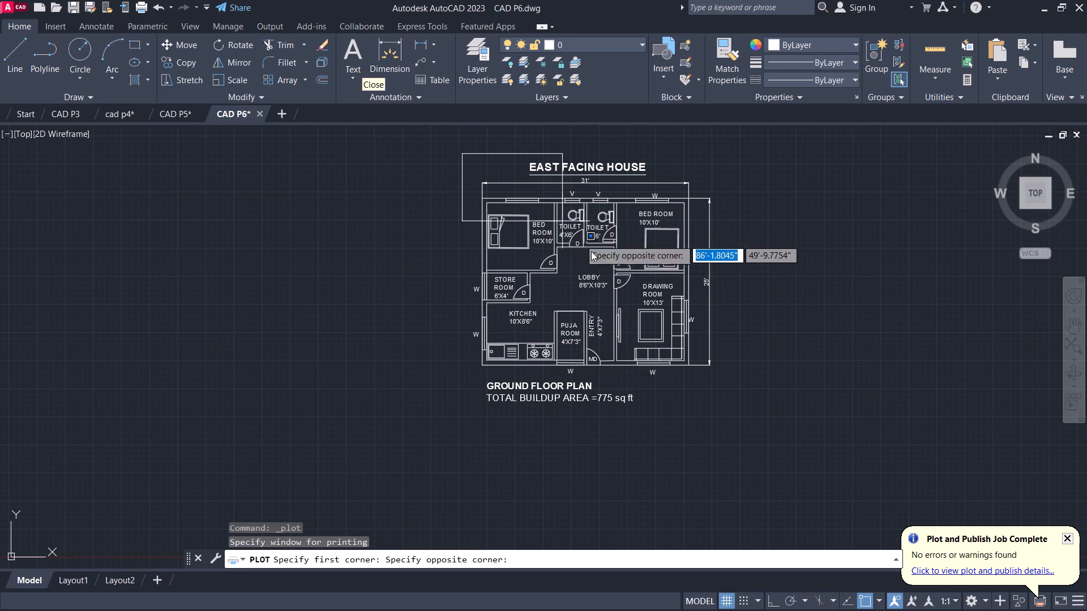
left_click(727, 412)
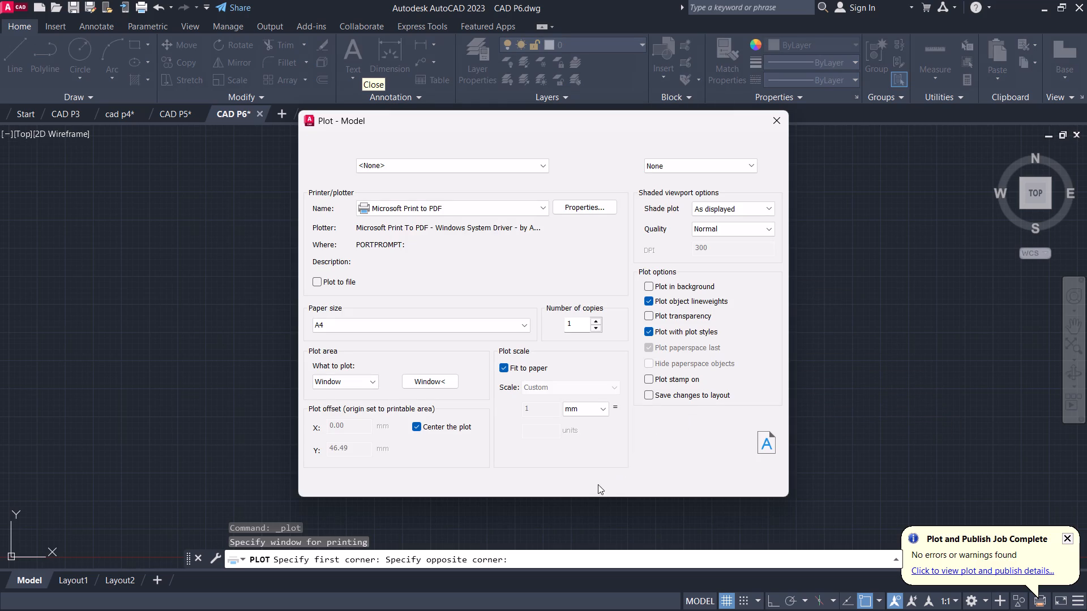
left_click(553, 486)
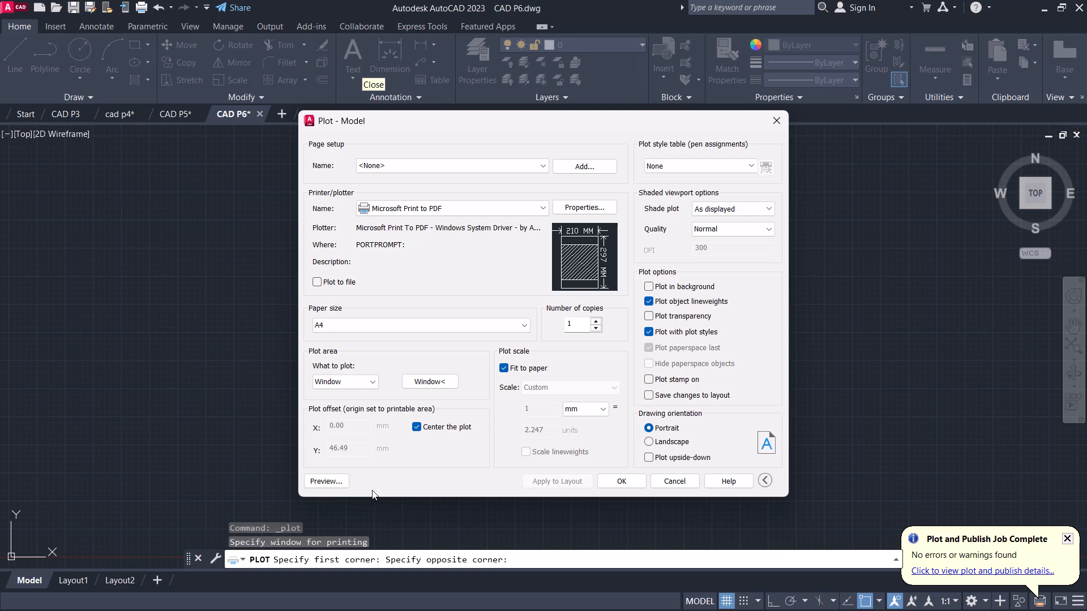
Preview the plot and examine the plan's walls, labels and caption up close and as a full page.
left_click(332, 480)
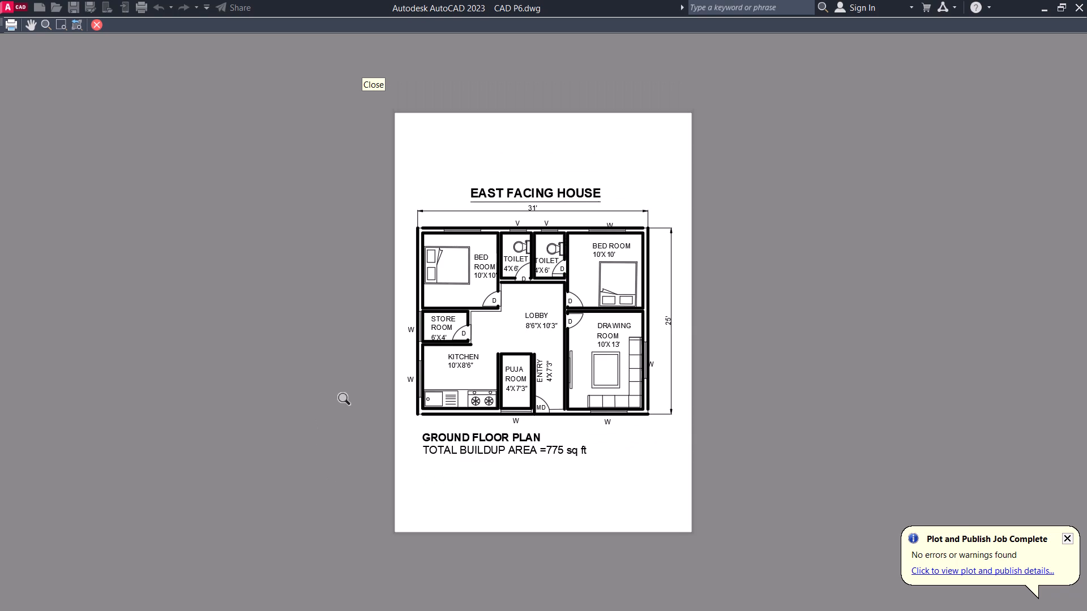
scroll(348, 400, "up", 2)
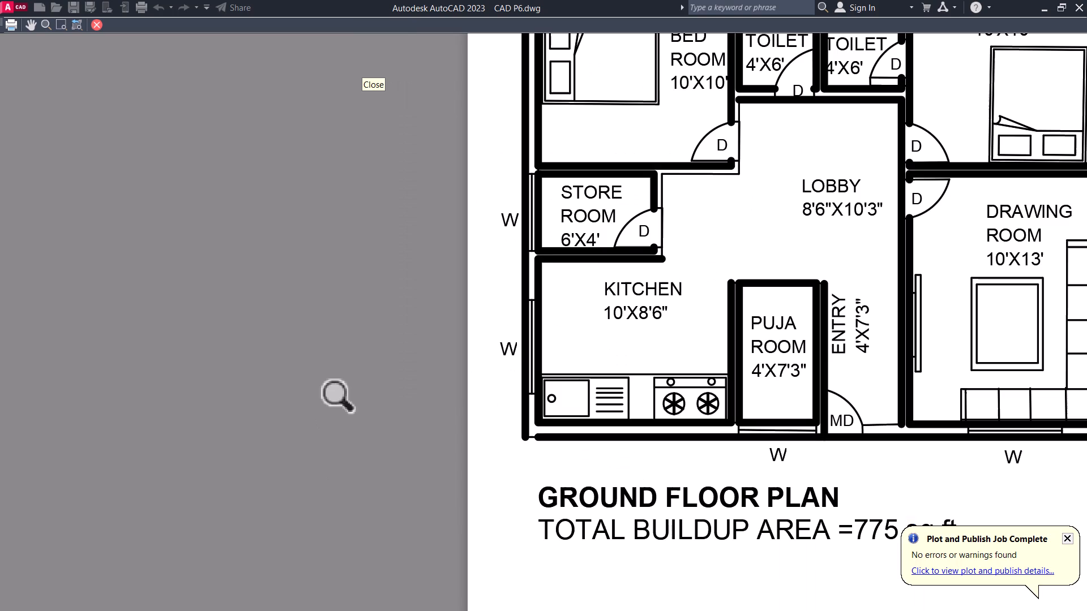
scroll(348, 401, "down", 2)
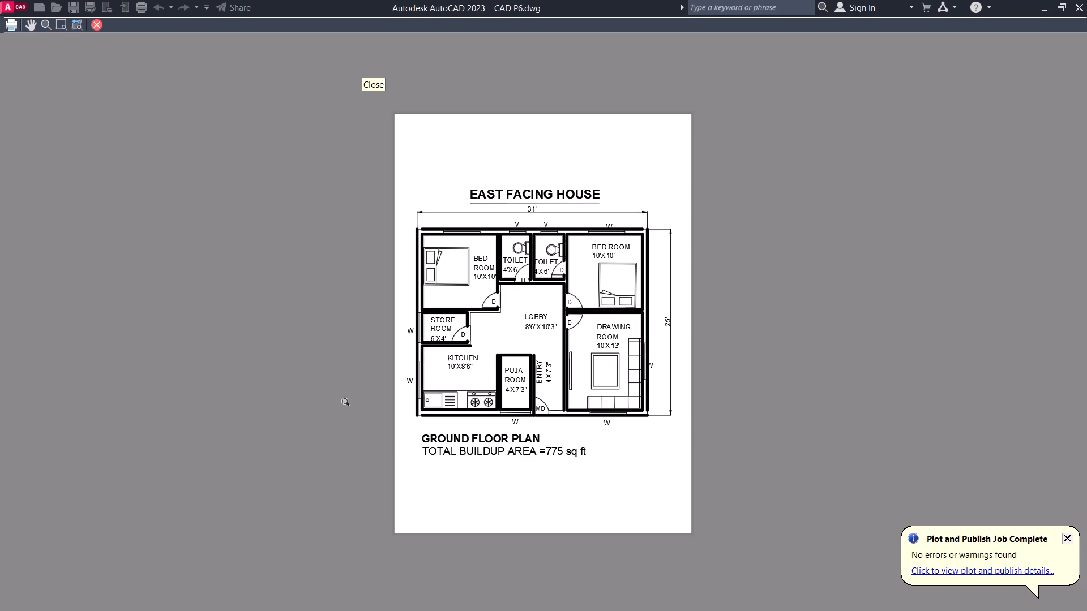
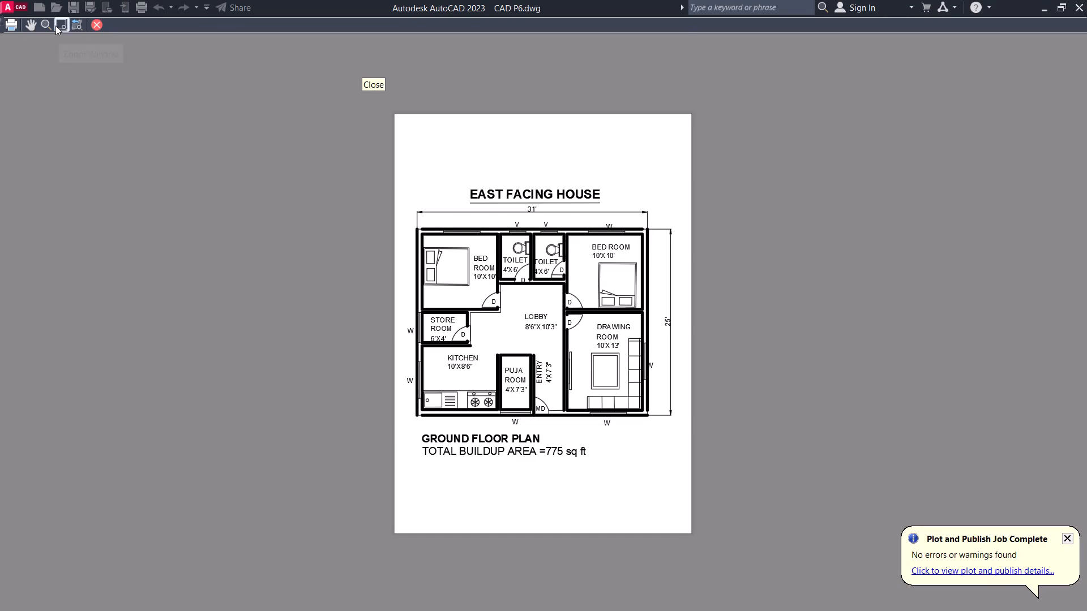
Exit the plot preview and close the plot settings to return to the floor plan in model space.
key("Escape")
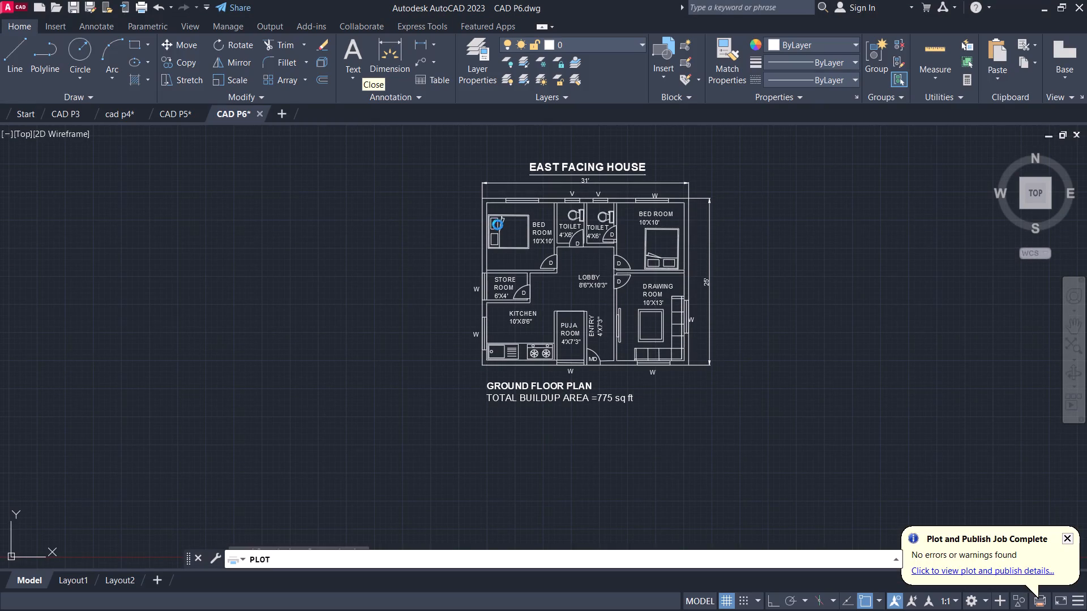
scroll(483, 205, "up", 2)
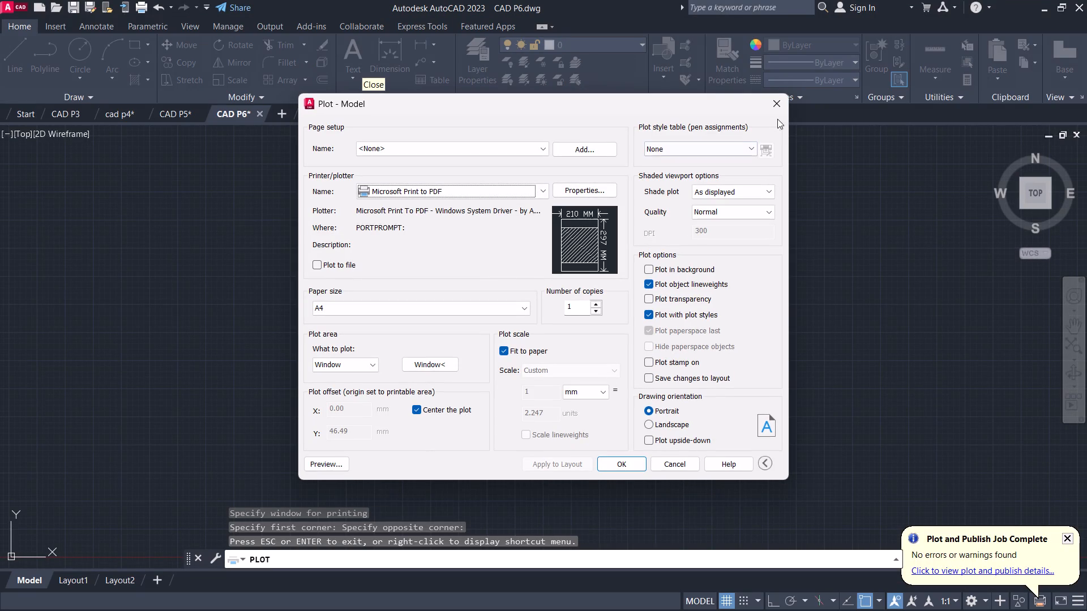
left_click(778, 106)
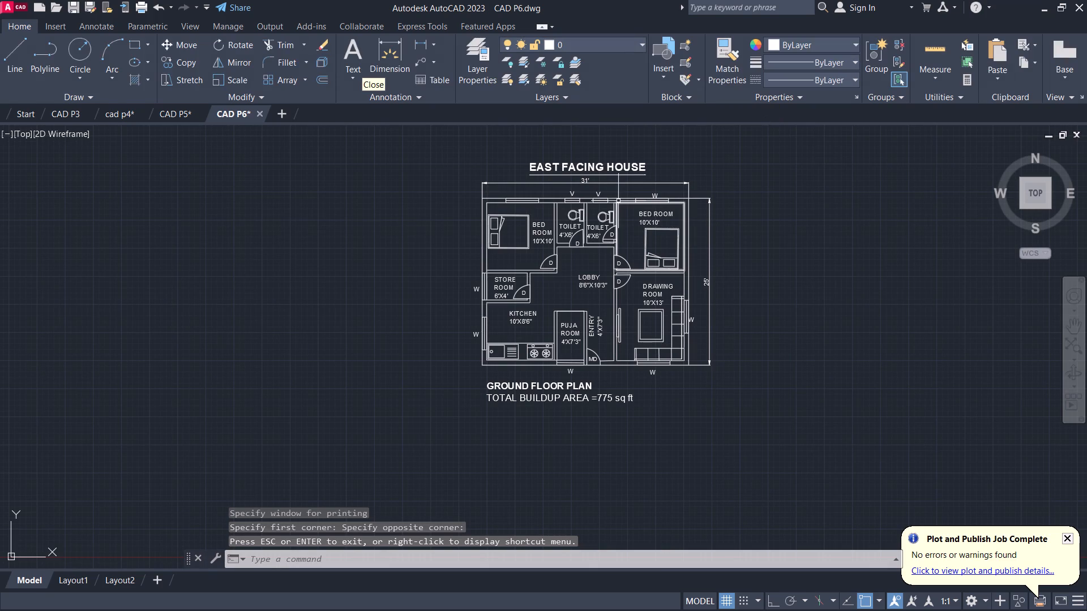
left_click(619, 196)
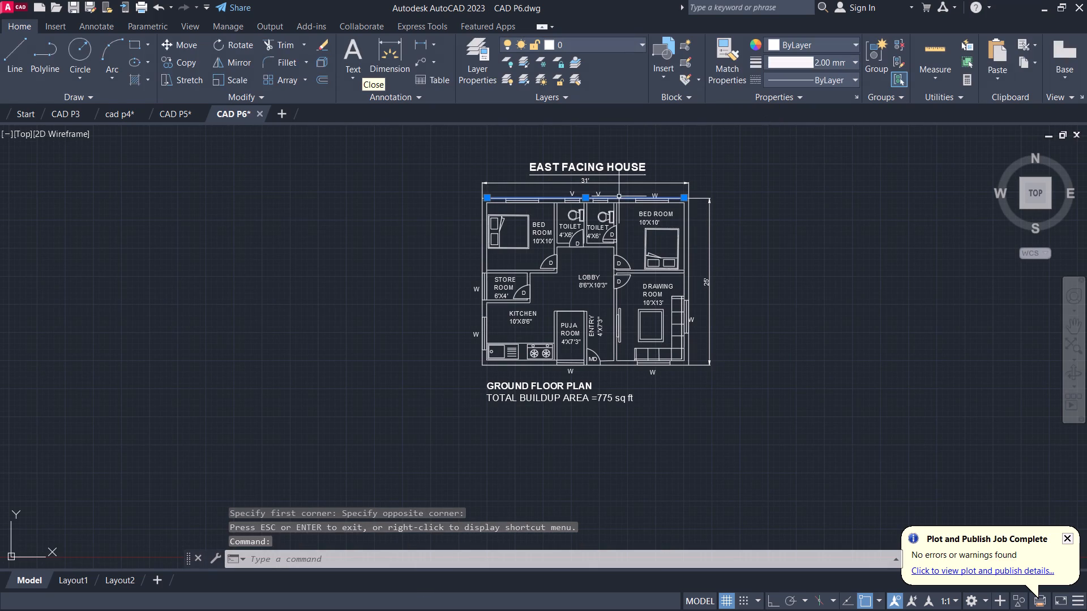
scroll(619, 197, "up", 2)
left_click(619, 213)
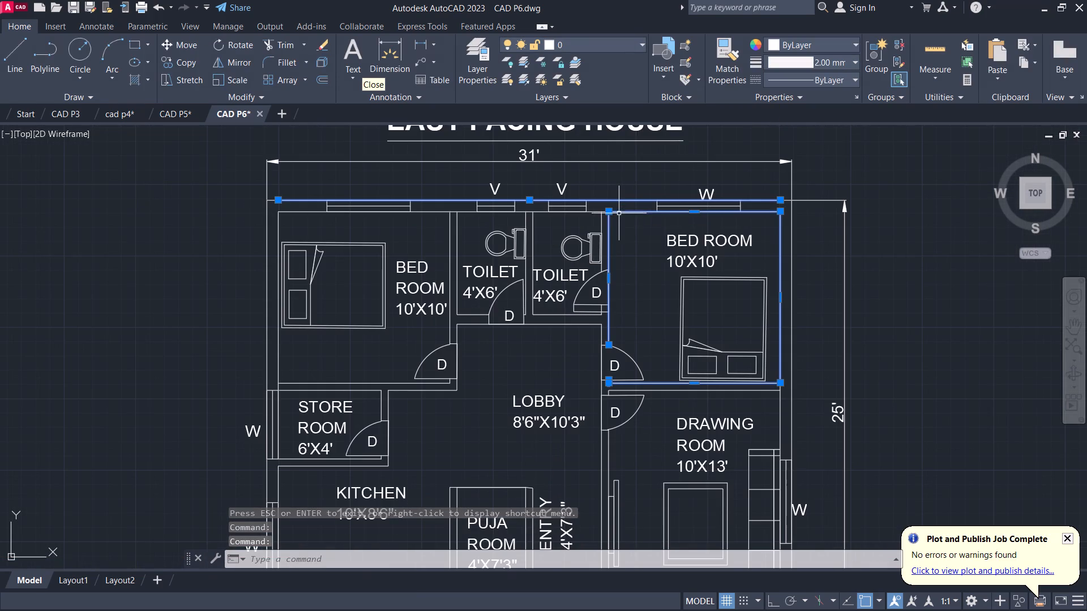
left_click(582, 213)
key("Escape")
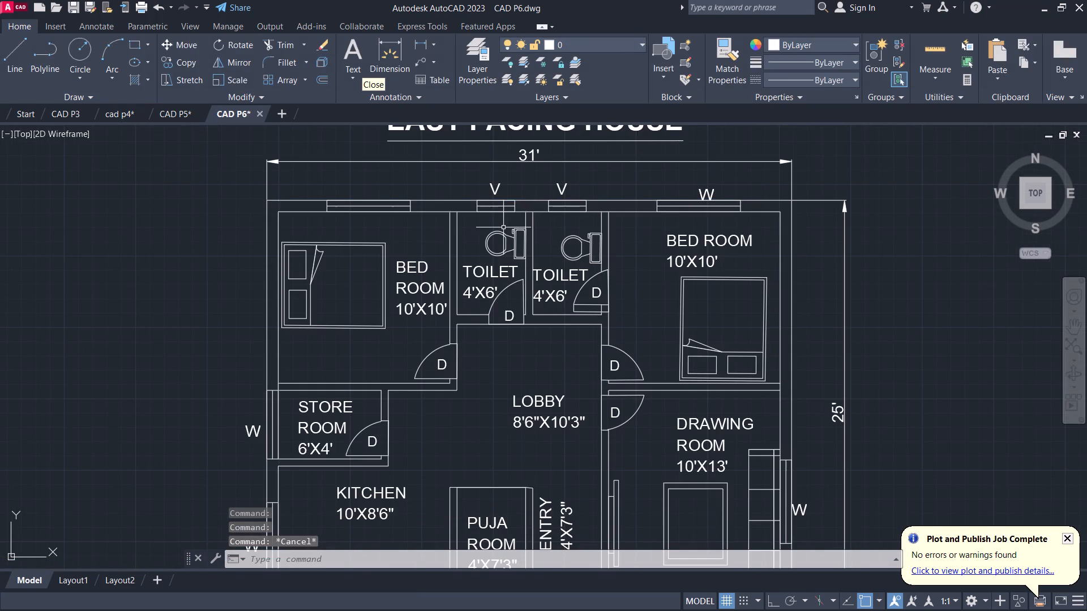
Set the lineweight of all outer and inner wall lines of the floor plan to 0.30 mm.
left_click(520, 200)
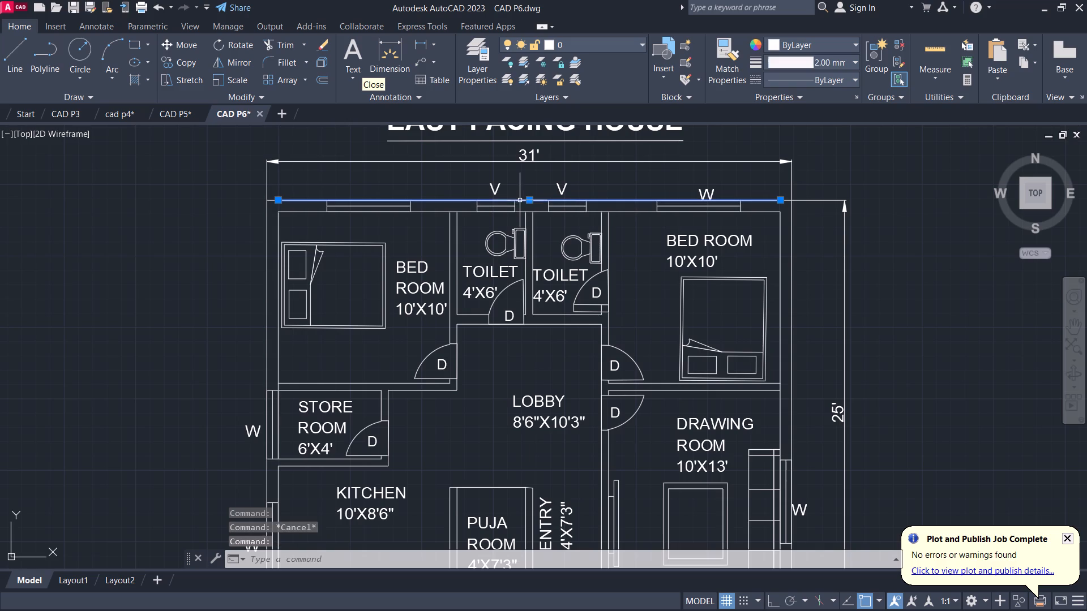
left_click(521, 209)
left_click(537, 210)
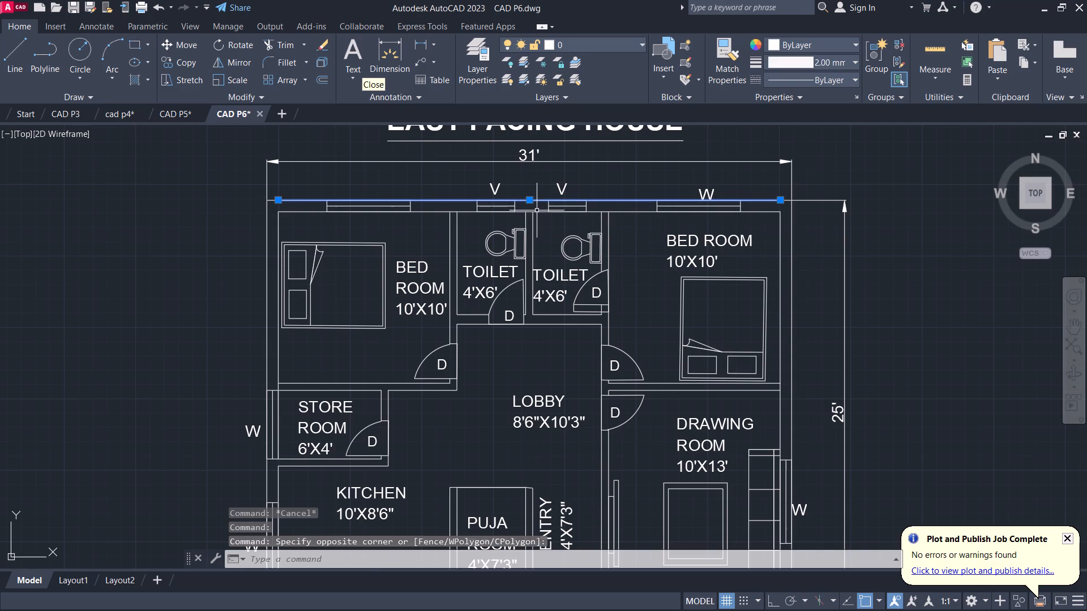
left_click(537, 212)
left_click(527, 217)
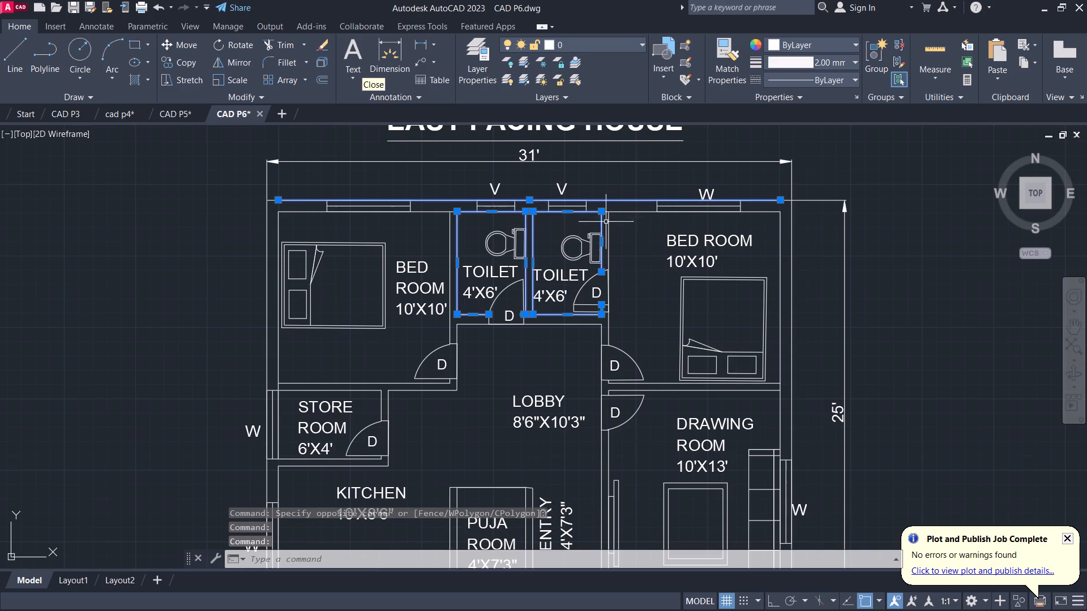
left_click(623, 214)
left_click(623, 213)
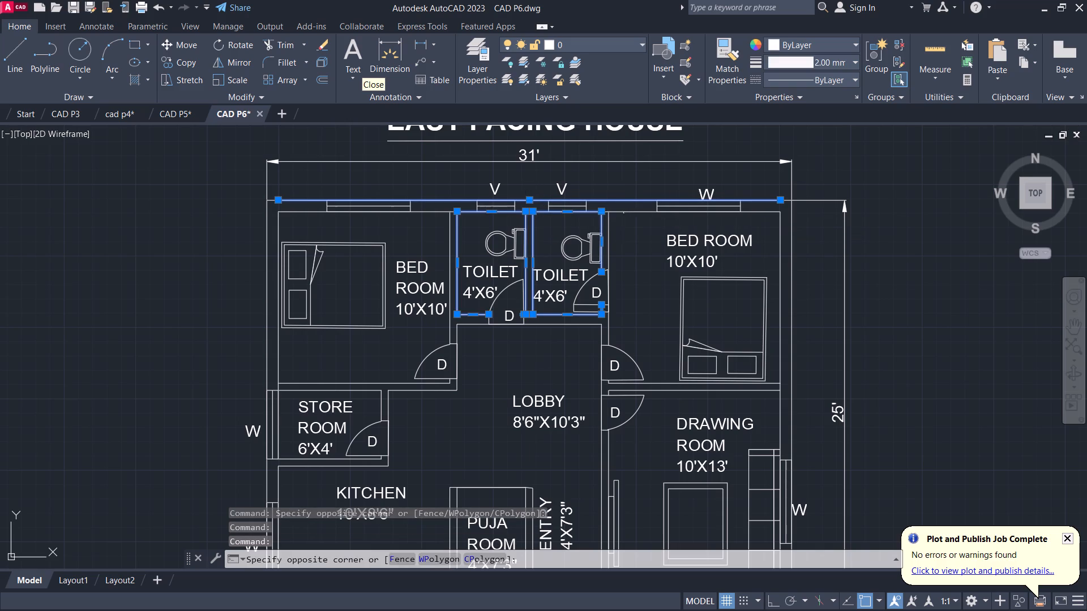
left_click(624, 213)
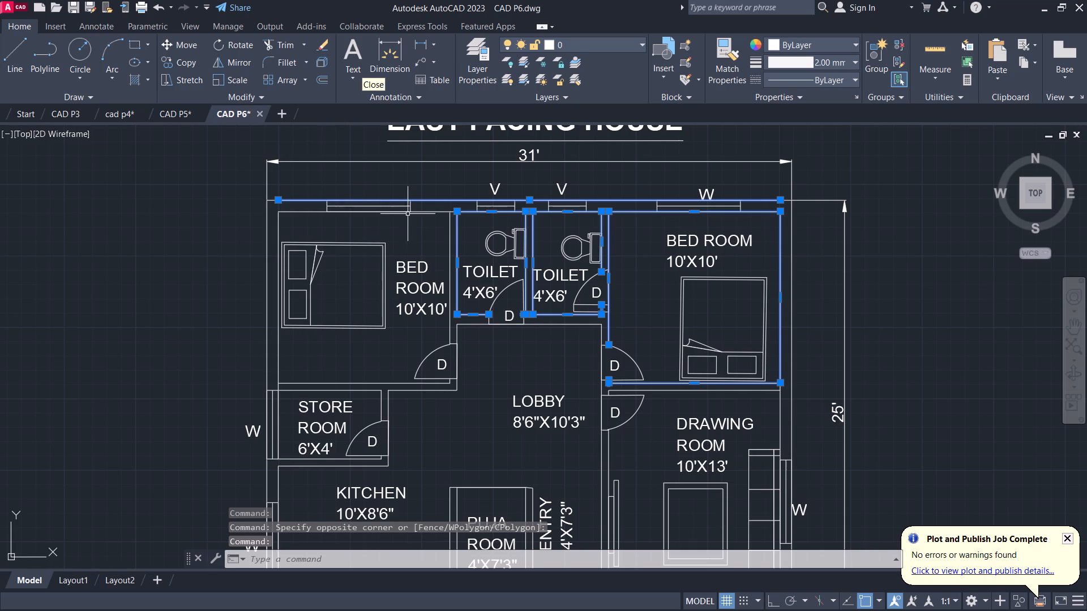
left_click(423, 213)
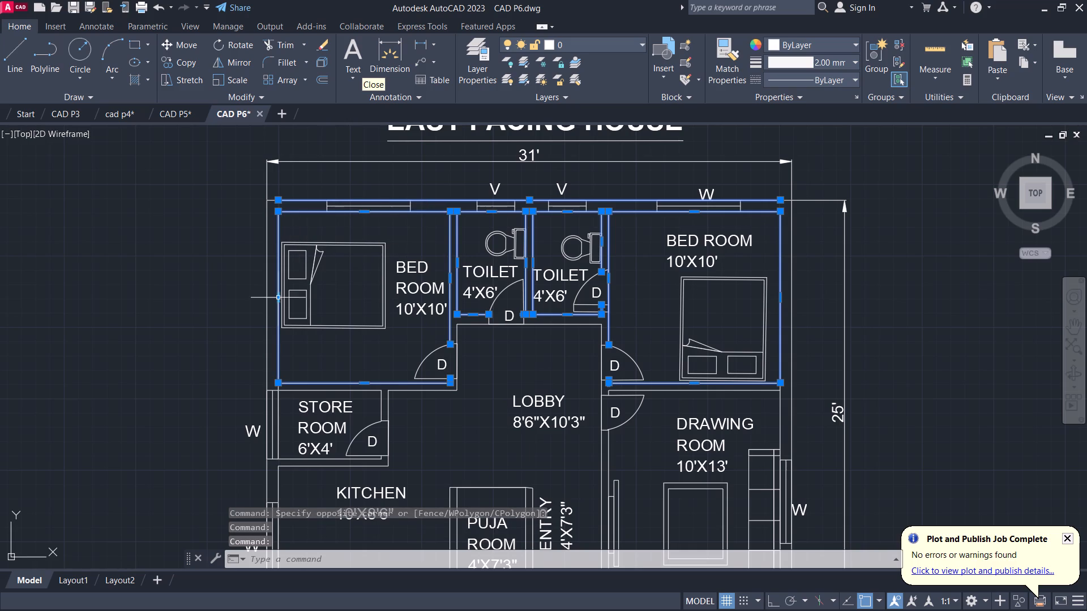
left_click(264, 357)
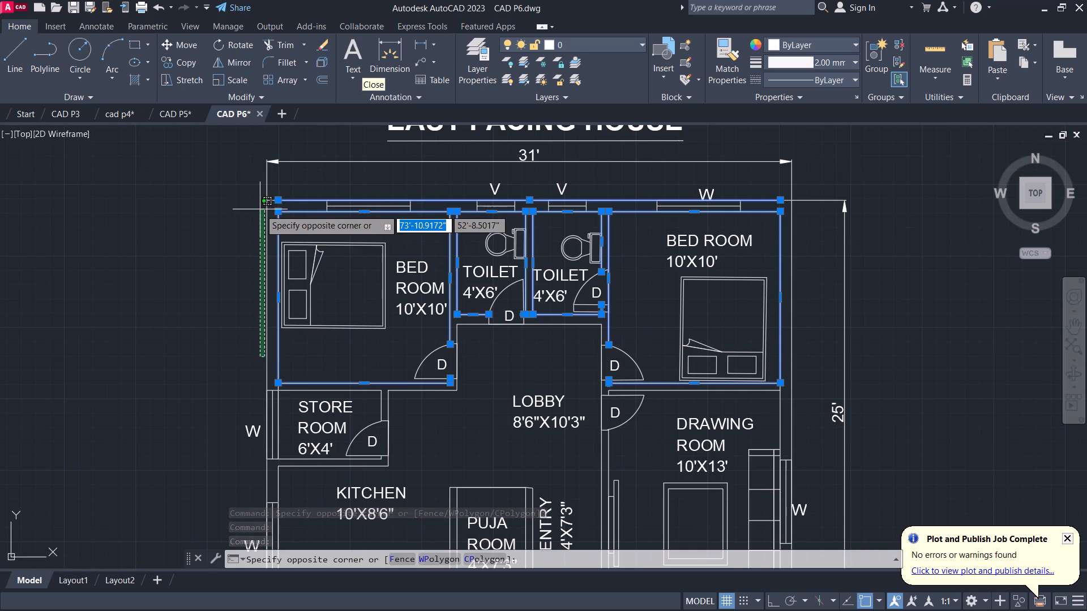
left_click(267, 212)
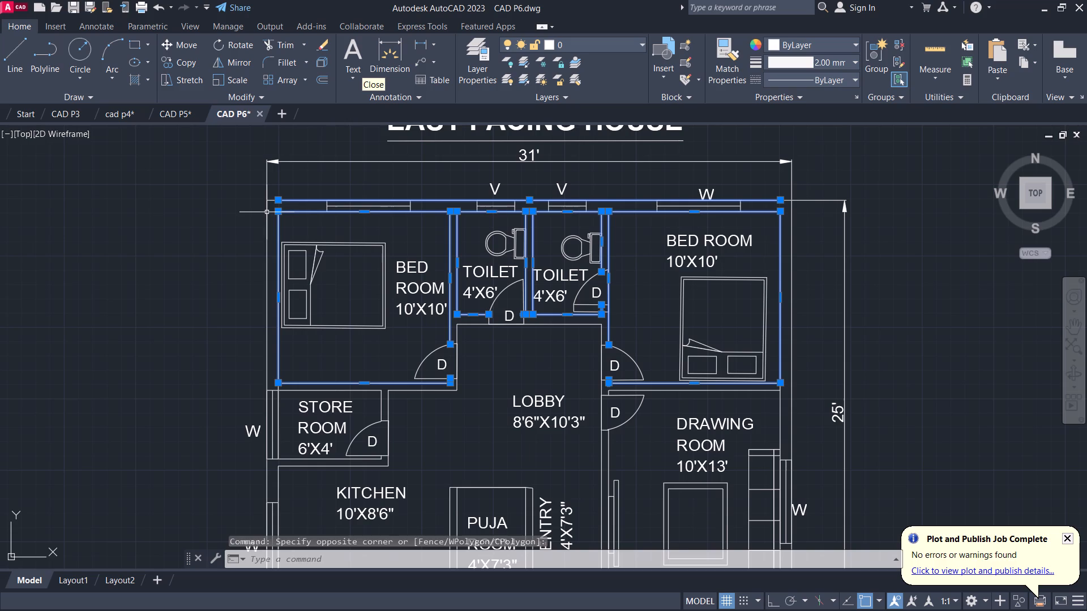
left_click(267, 212)
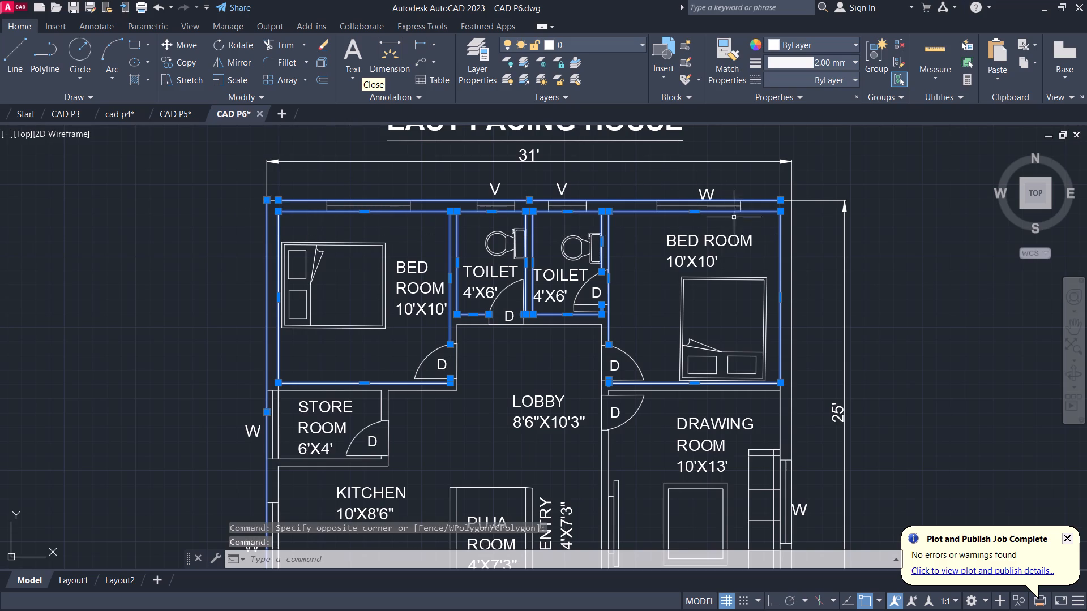
left_click(793, 229)
scroll(792, 230, "down", 1)
middle_click_drag(790, 243, 799, 231)
scroll(797, 234, "up", 1)
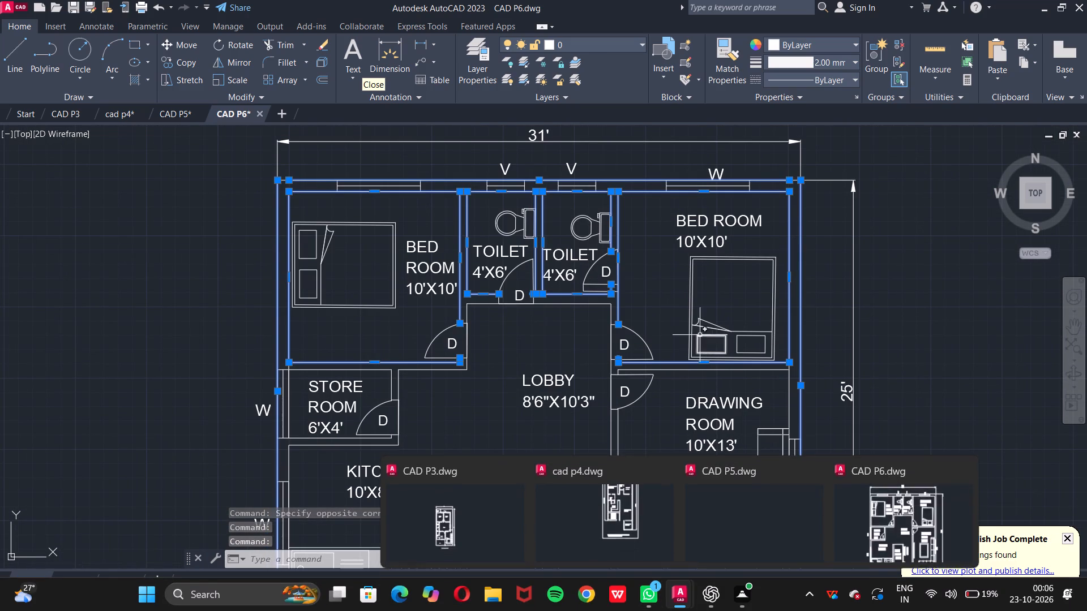
left_click(687, 368)
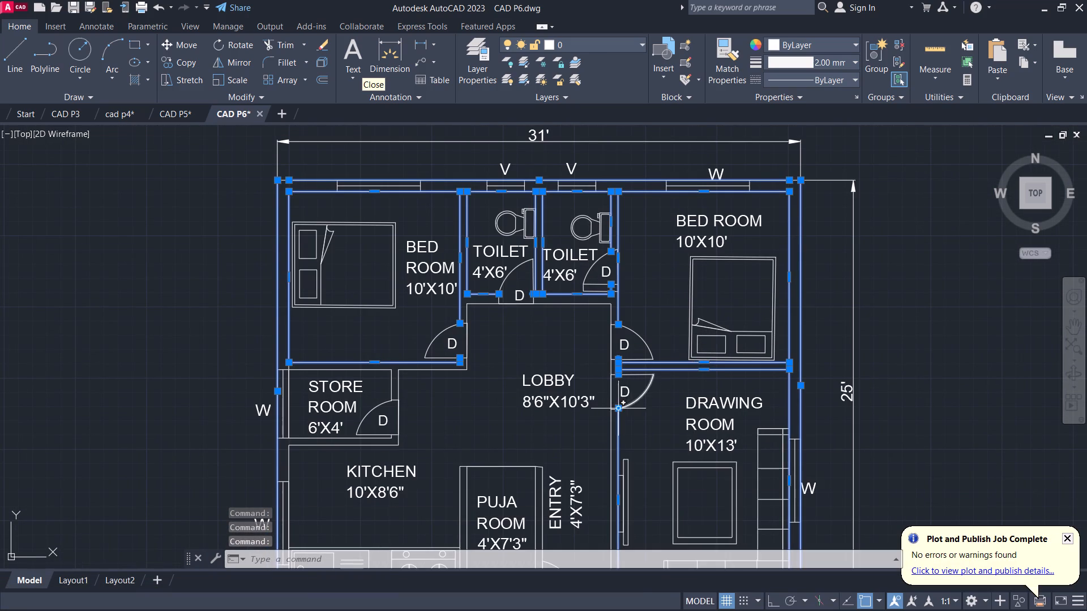
left_click(609, 432)
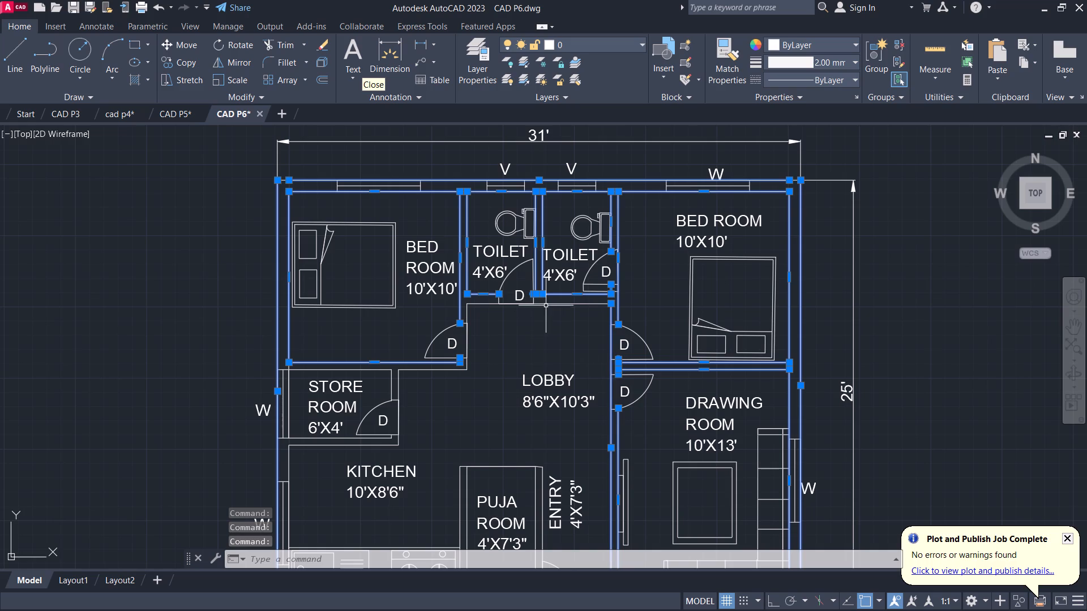
left_click(546, 305)
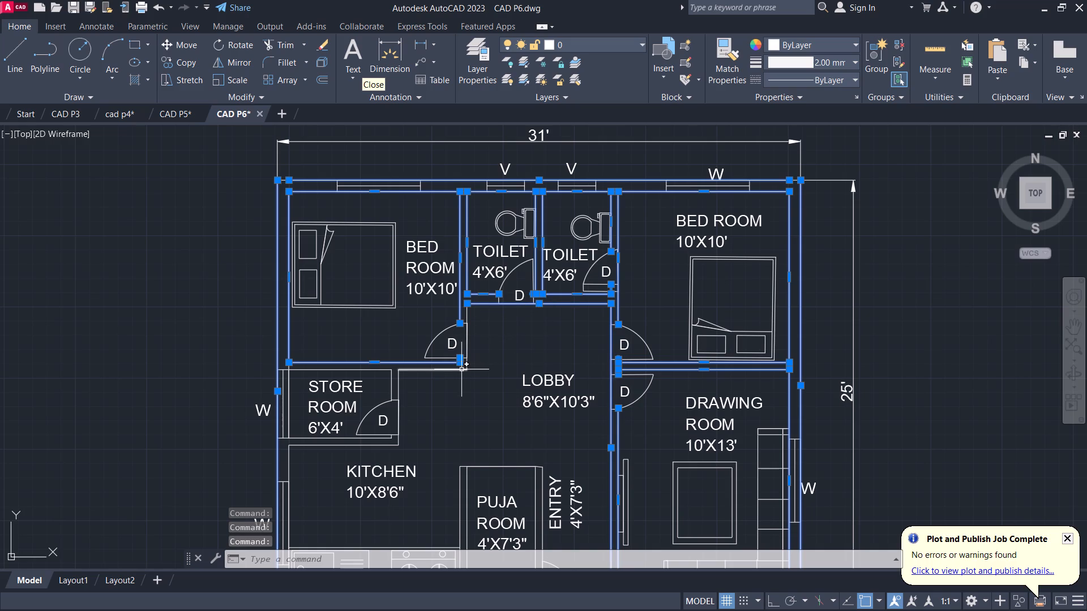
left_click(461, 369)
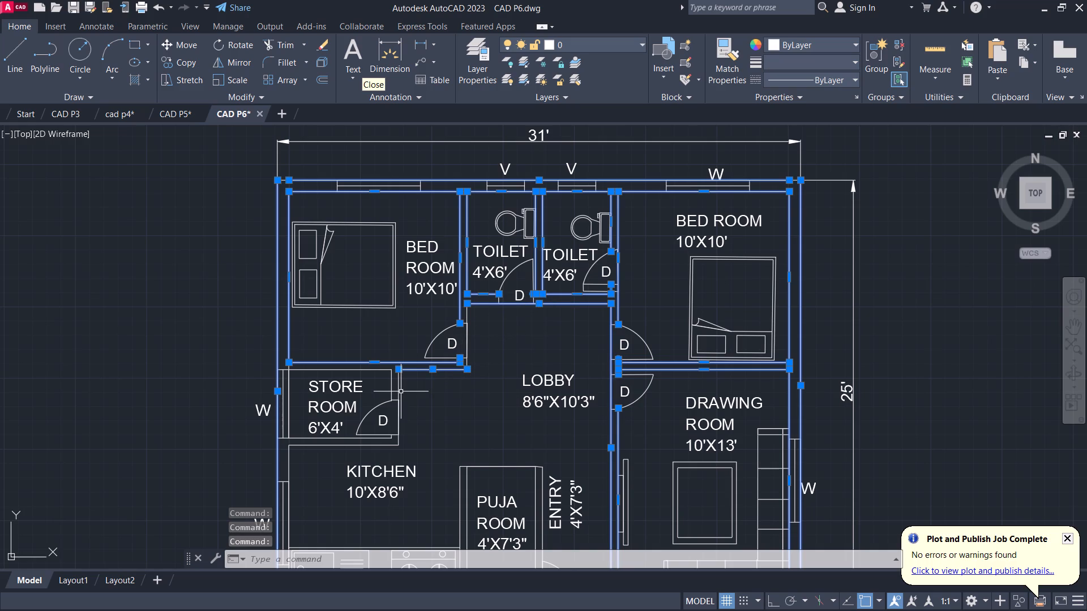
left_click(397, 393)
left_click(390, 392)
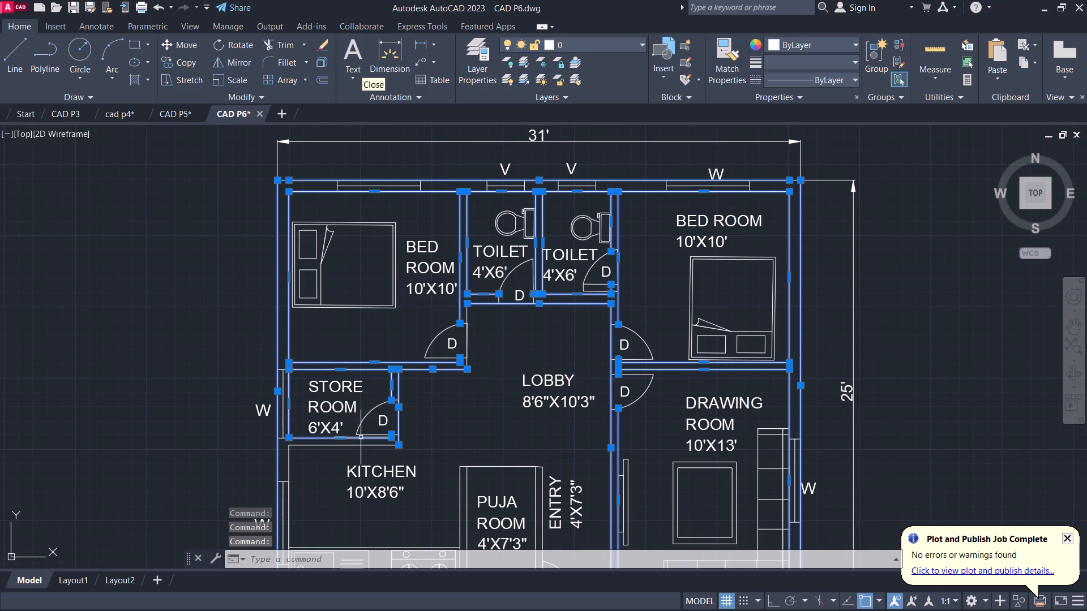
left_click(349, 445)
left_click(504, 466)
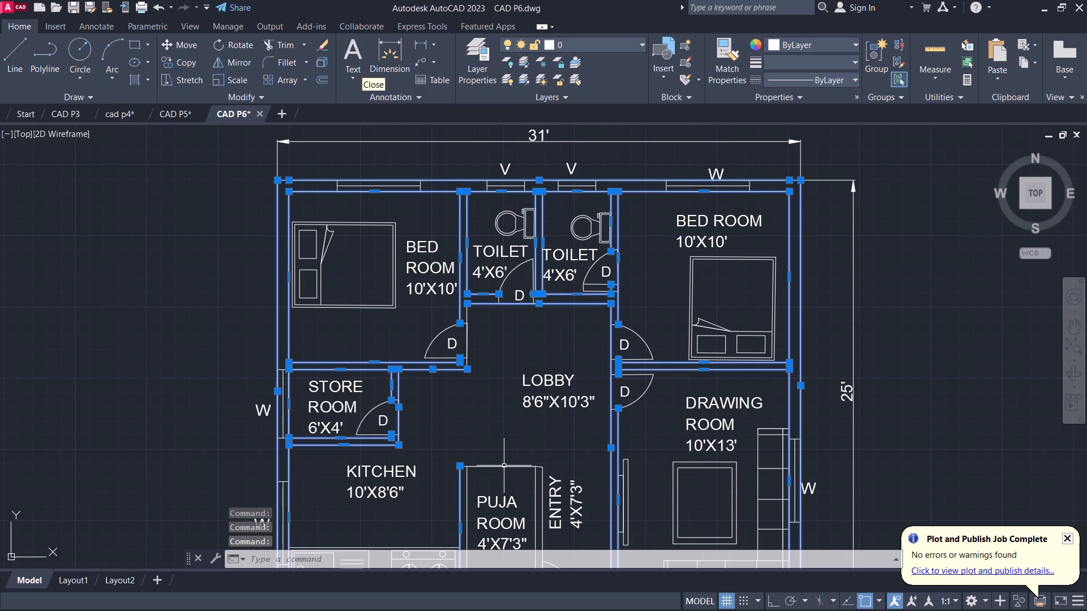
left_click(465, 487)
left_click(542, 475)
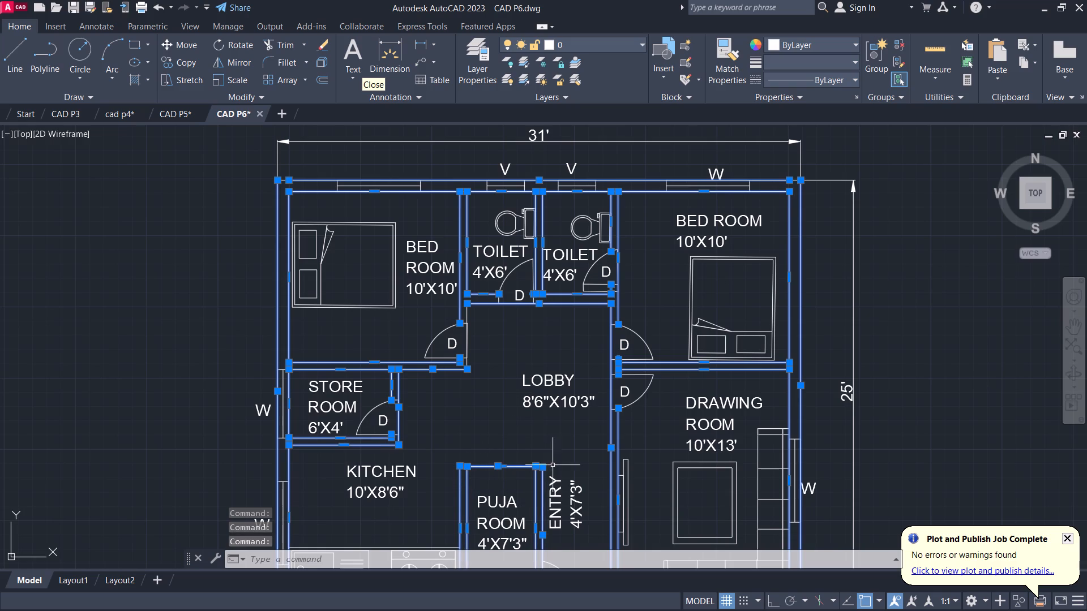
scroll(633, 377, "down", 1)
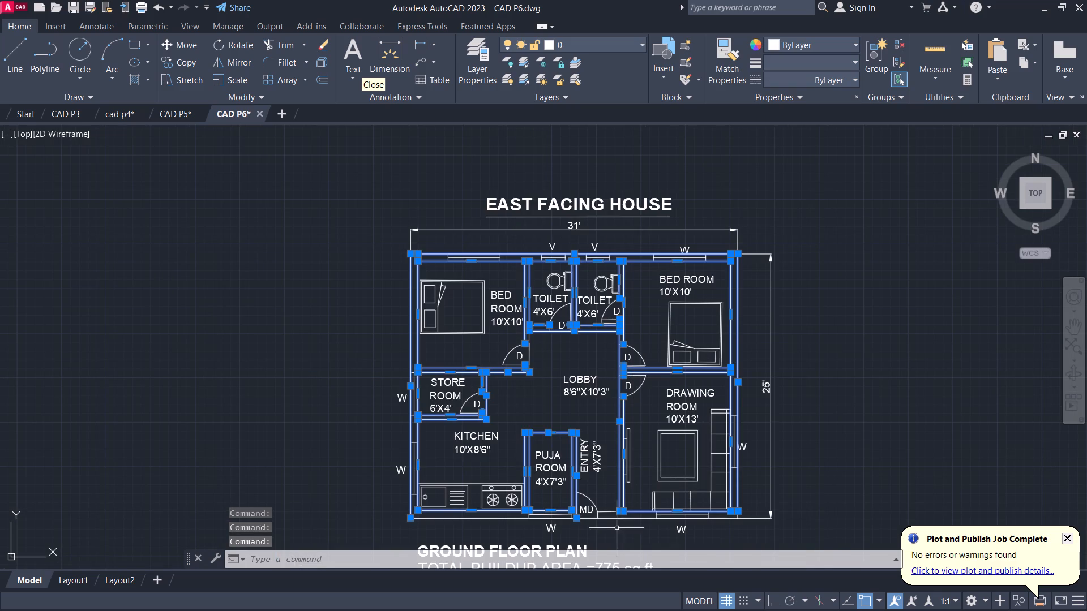
left_click(609, 517)
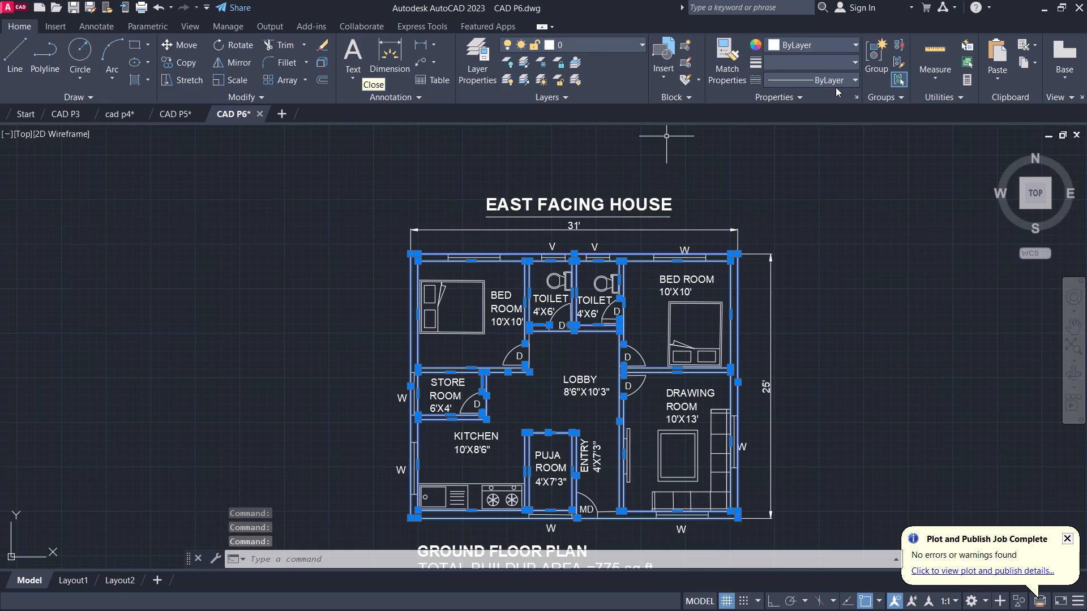
left_click(826, 63)
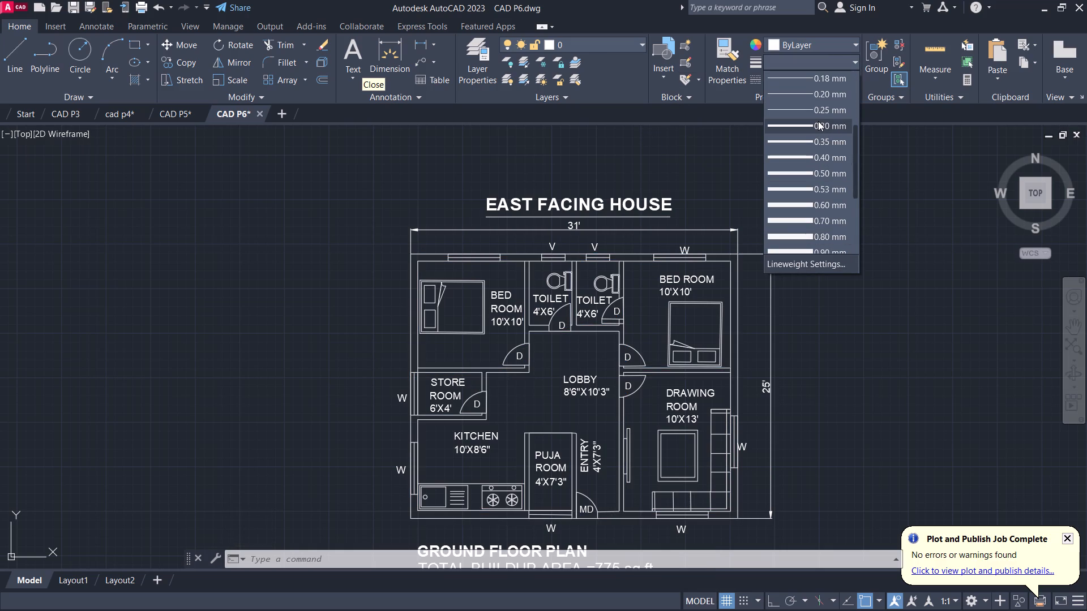
left_click(818, 121)
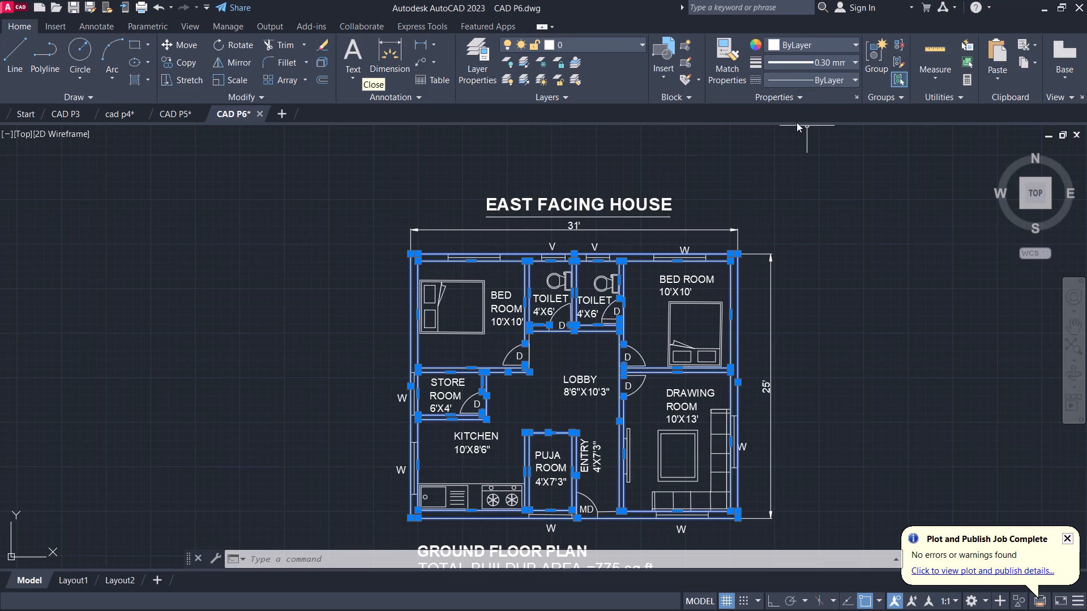
Save the drawing.
left_click(75, 6)
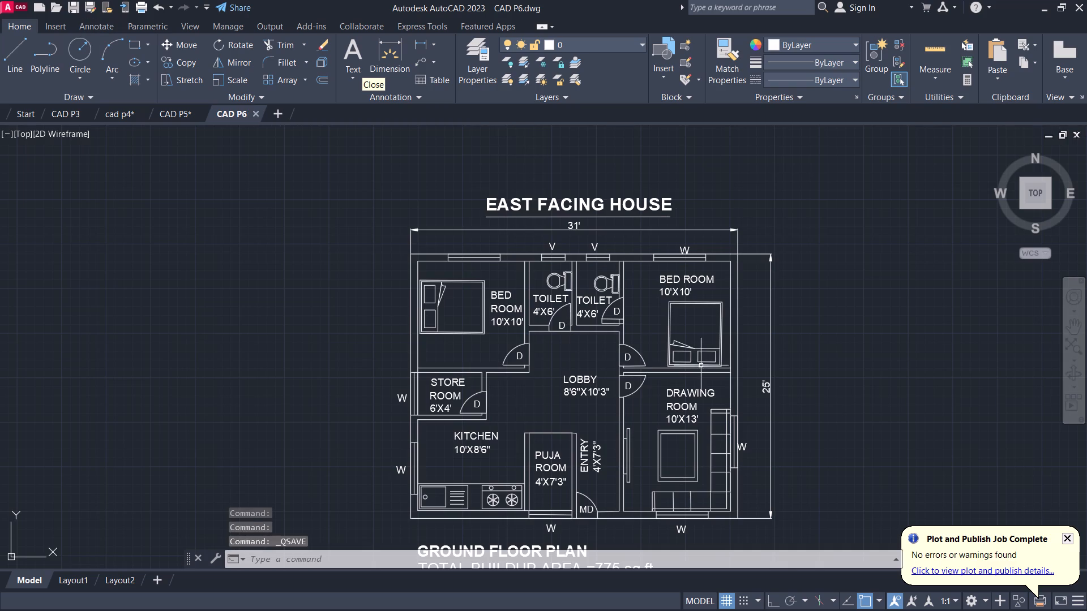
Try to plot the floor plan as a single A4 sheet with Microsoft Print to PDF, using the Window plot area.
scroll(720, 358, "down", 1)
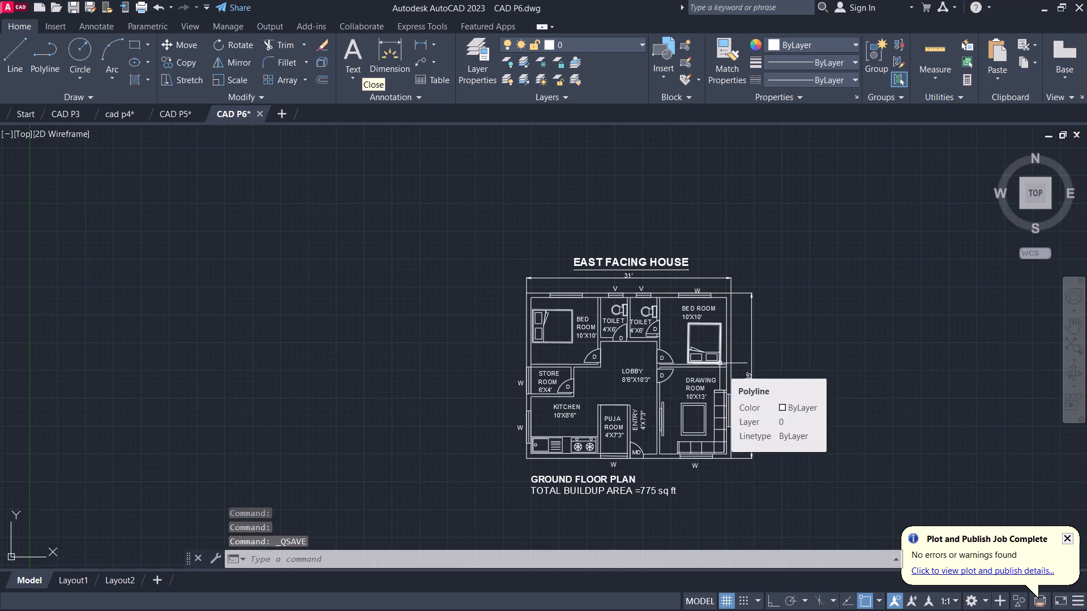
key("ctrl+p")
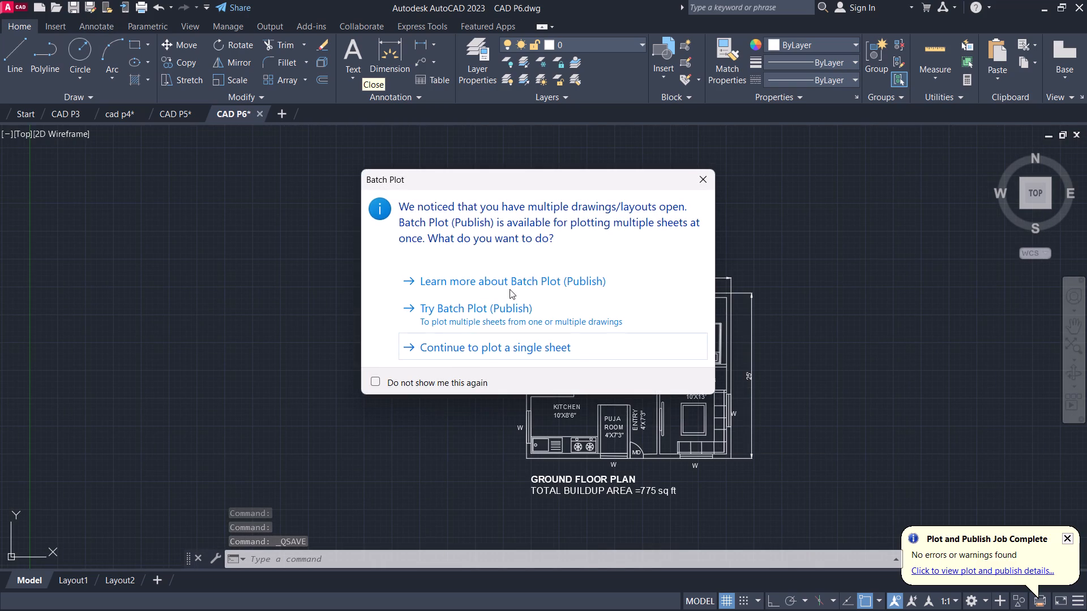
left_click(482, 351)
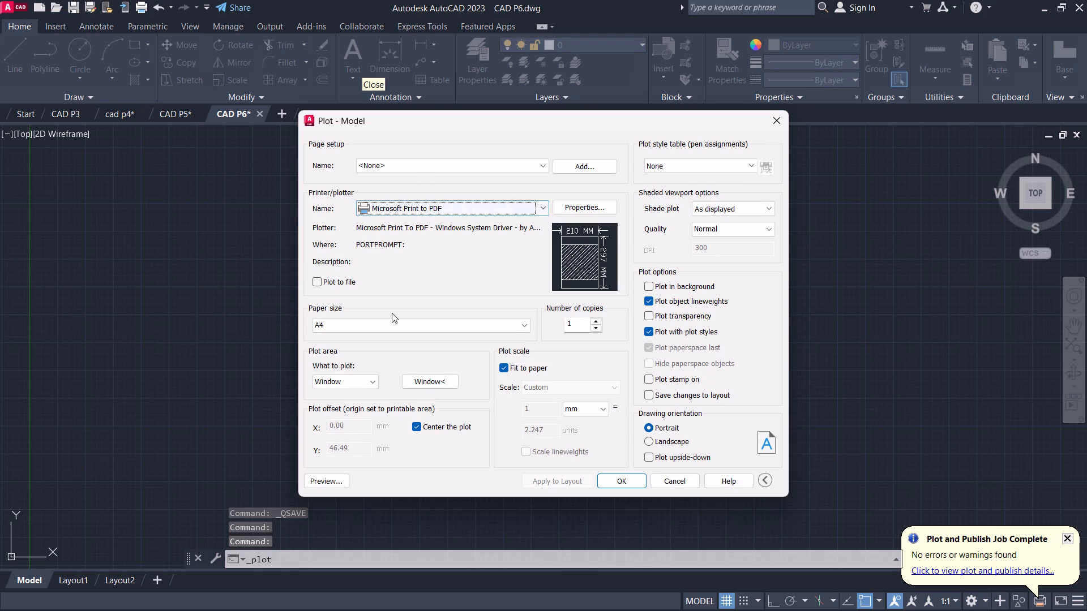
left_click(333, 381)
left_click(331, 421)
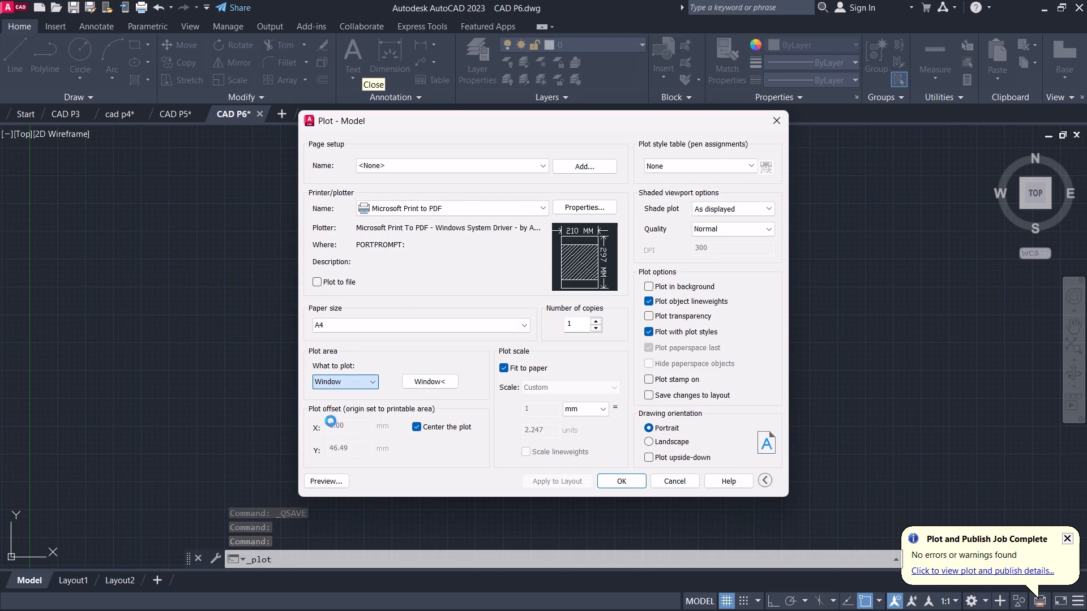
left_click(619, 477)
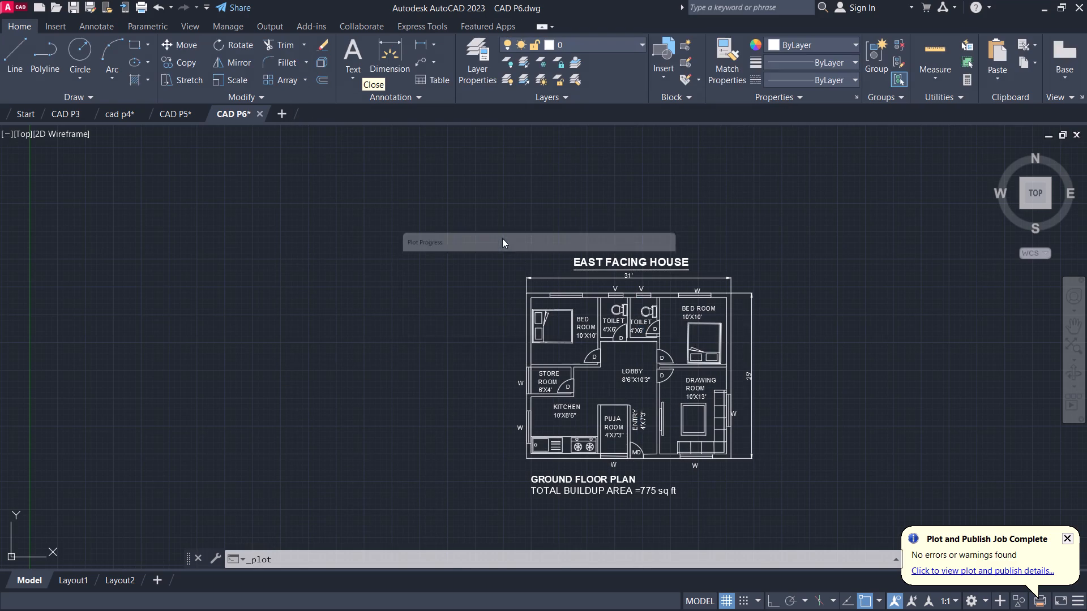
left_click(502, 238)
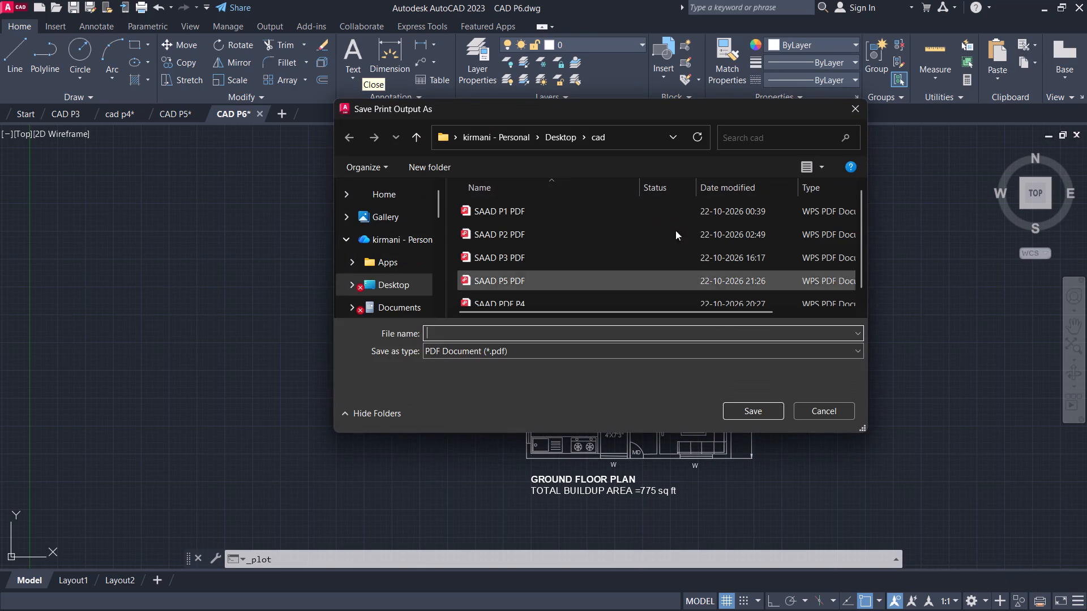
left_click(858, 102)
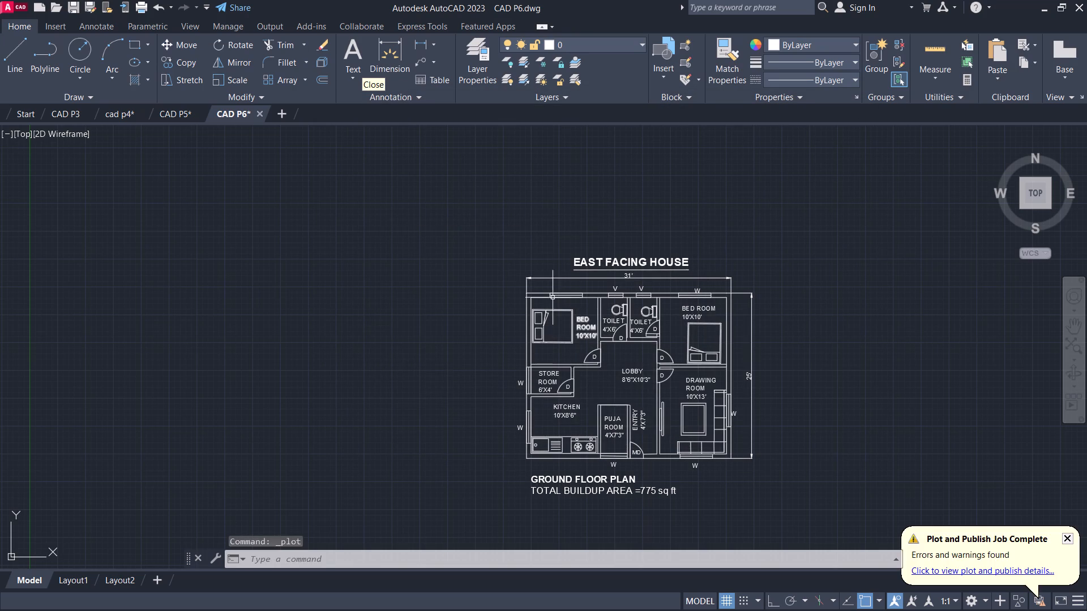
Preview the floor plan as a single A4 sheet with Microsoft Print to PDF and plot it from the preview.
key("ctrl+p")
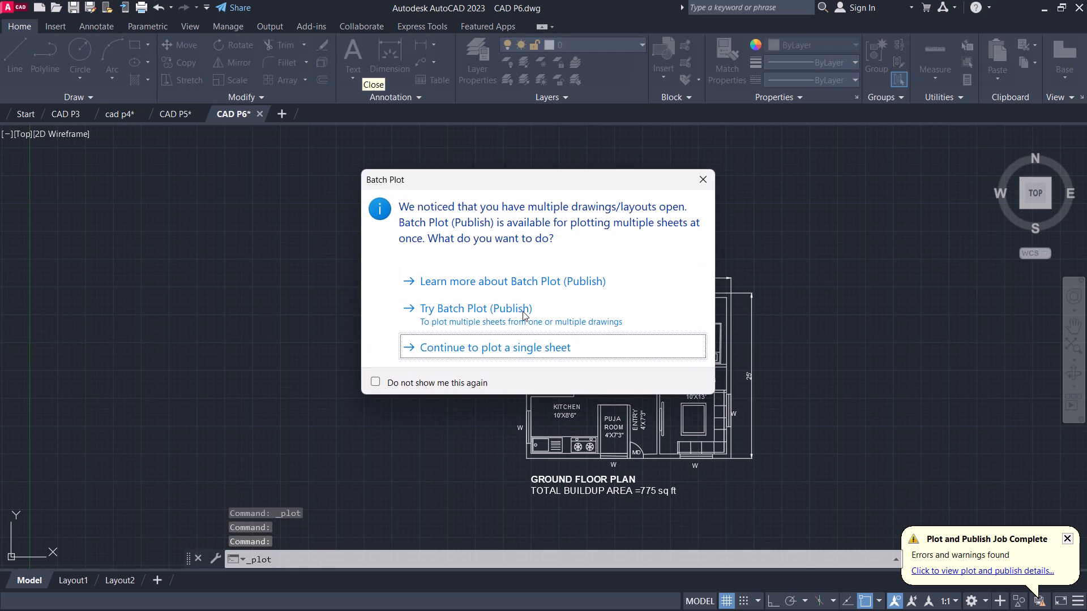
left_click(516, 337)
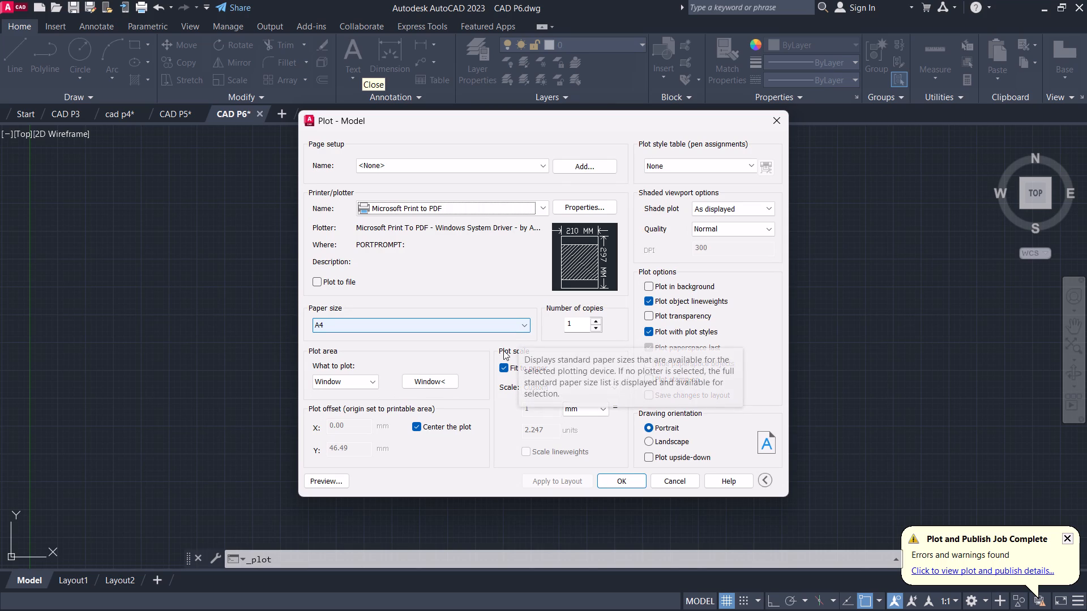
left_click(332, 481)
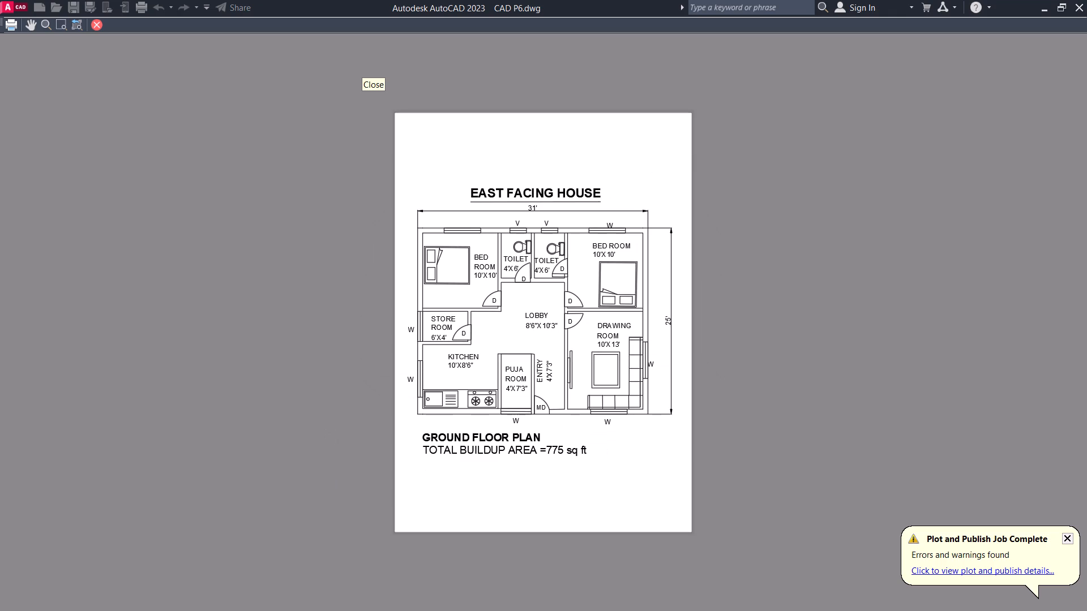
left_click(12, 23)
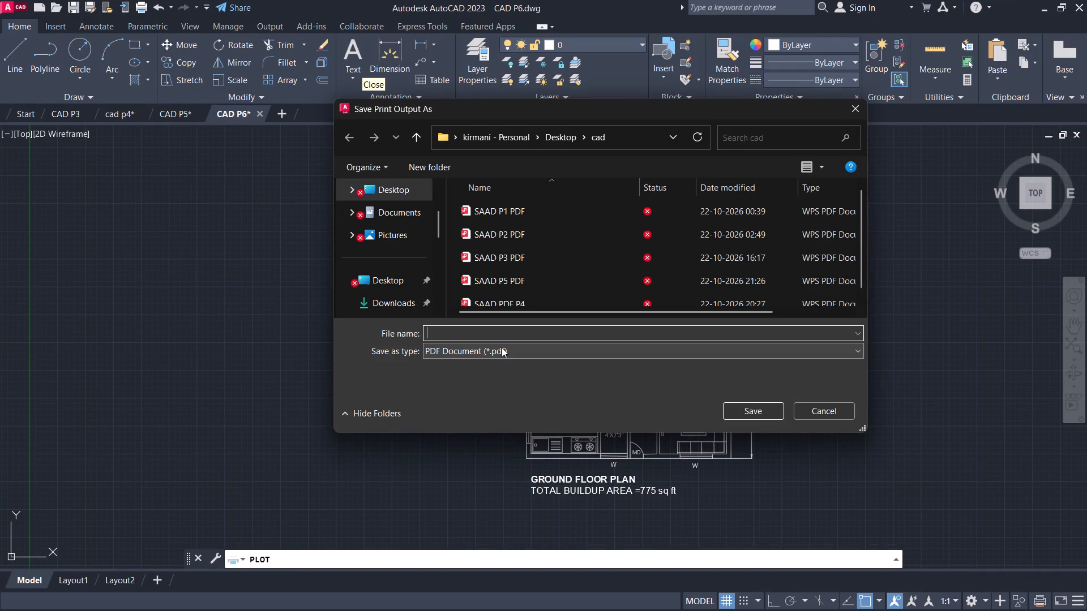
Save the plot output as a PDF named "saad cad p6" in the cad folder.
key("s")
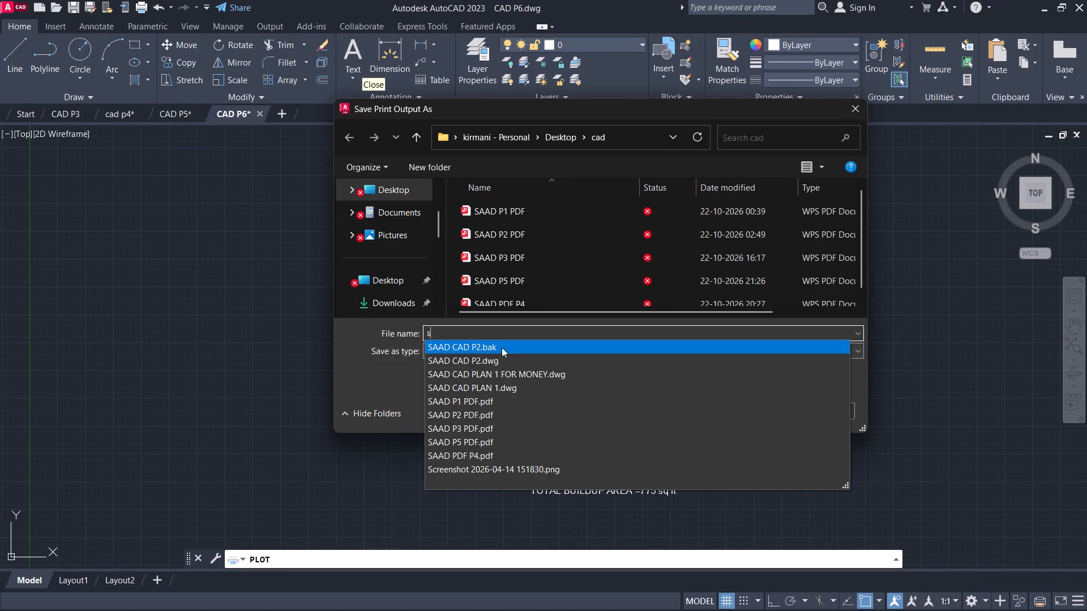
type("aa")
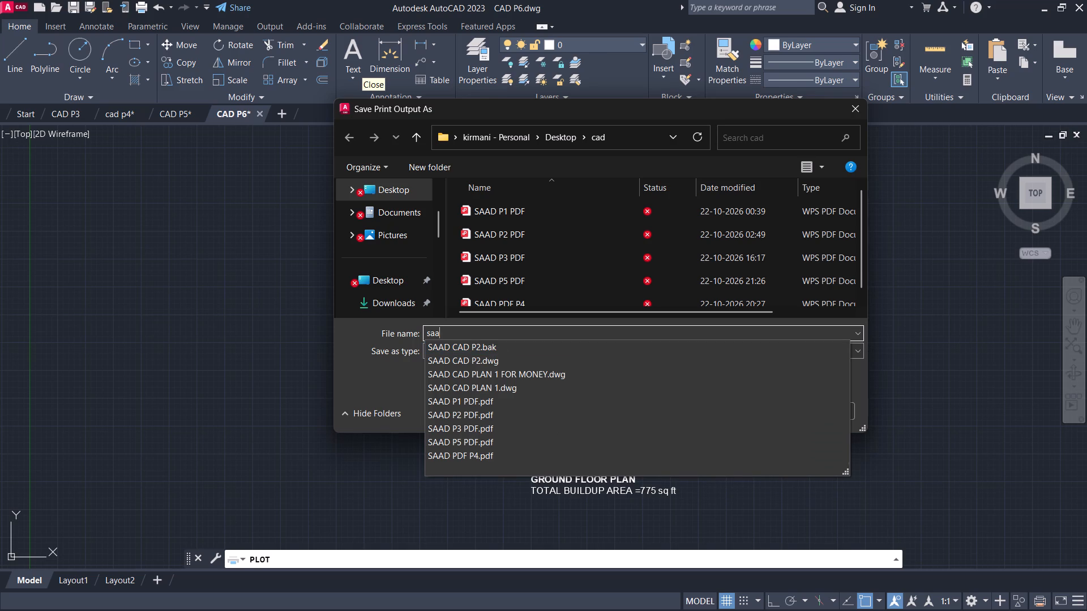
key("d")
key("space")
key("c")
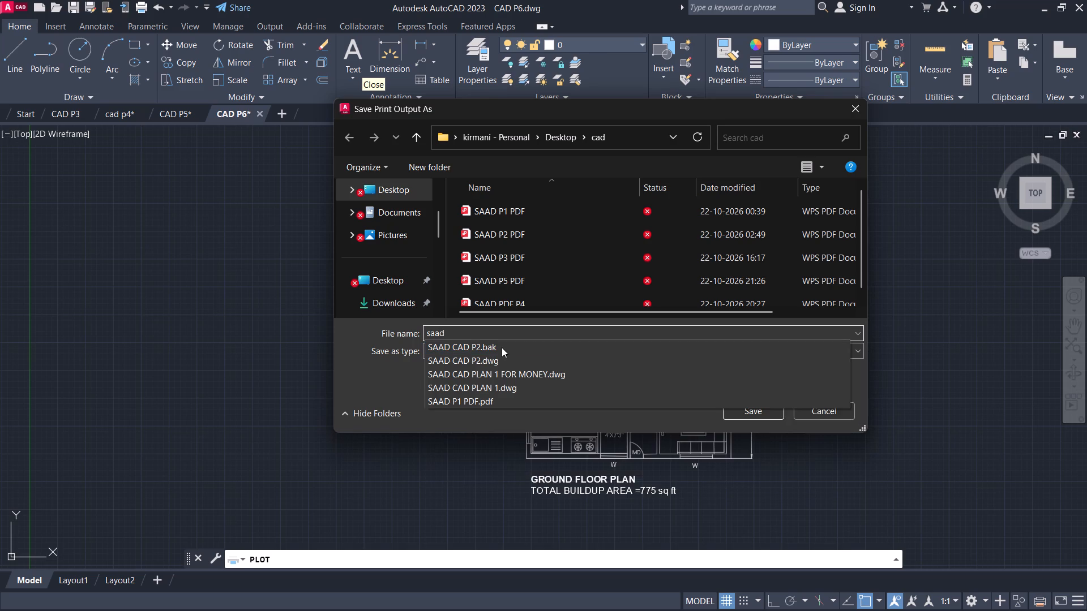
type("ad")
key("space")
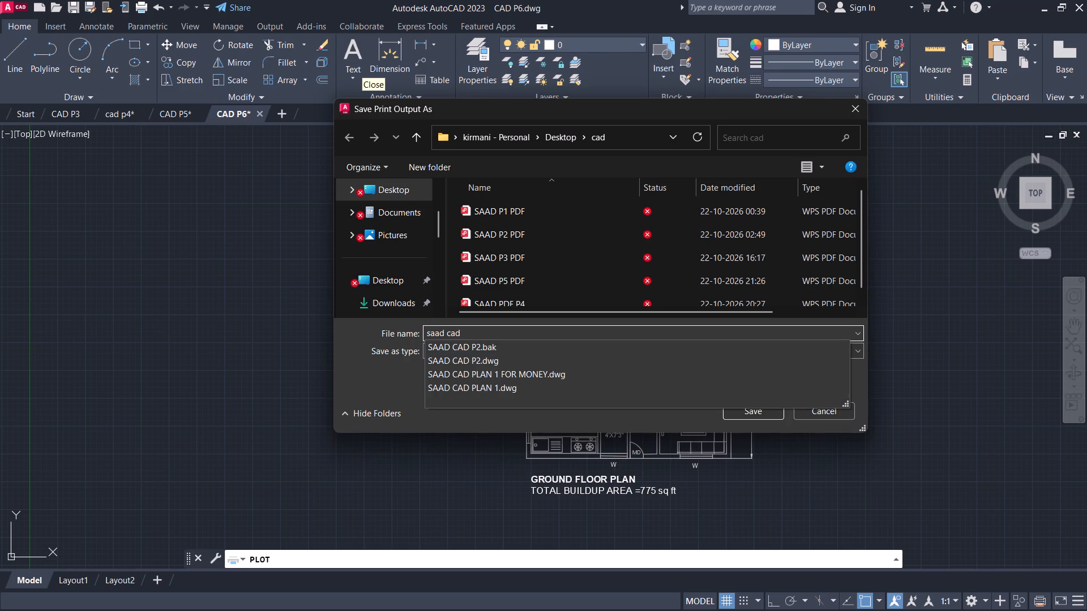
key("p")
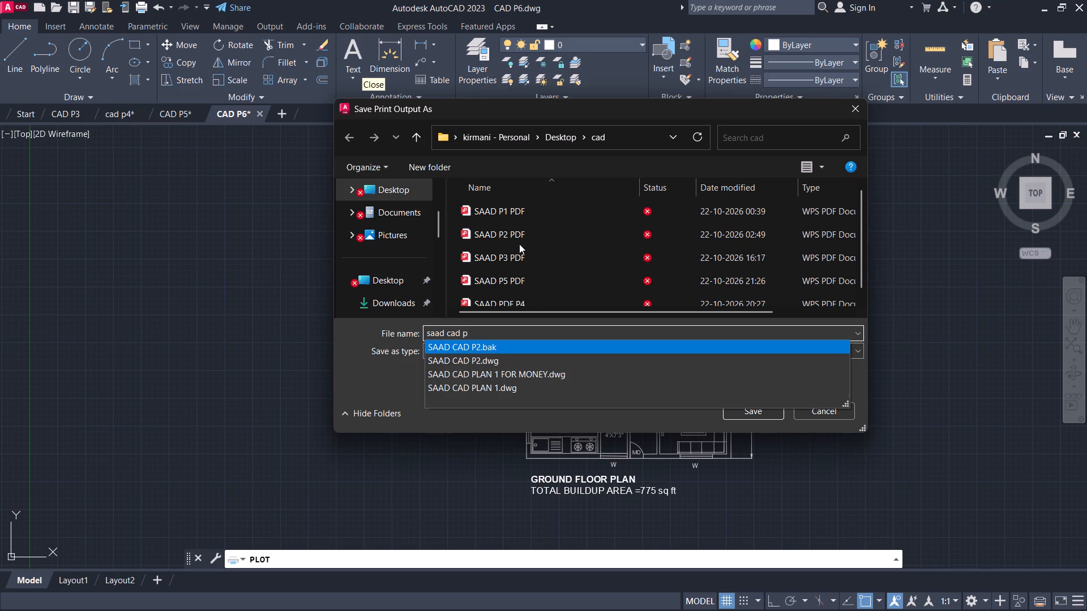
scroll(519, 244, "down", 2)
scroll(520, 244, "up", 1)
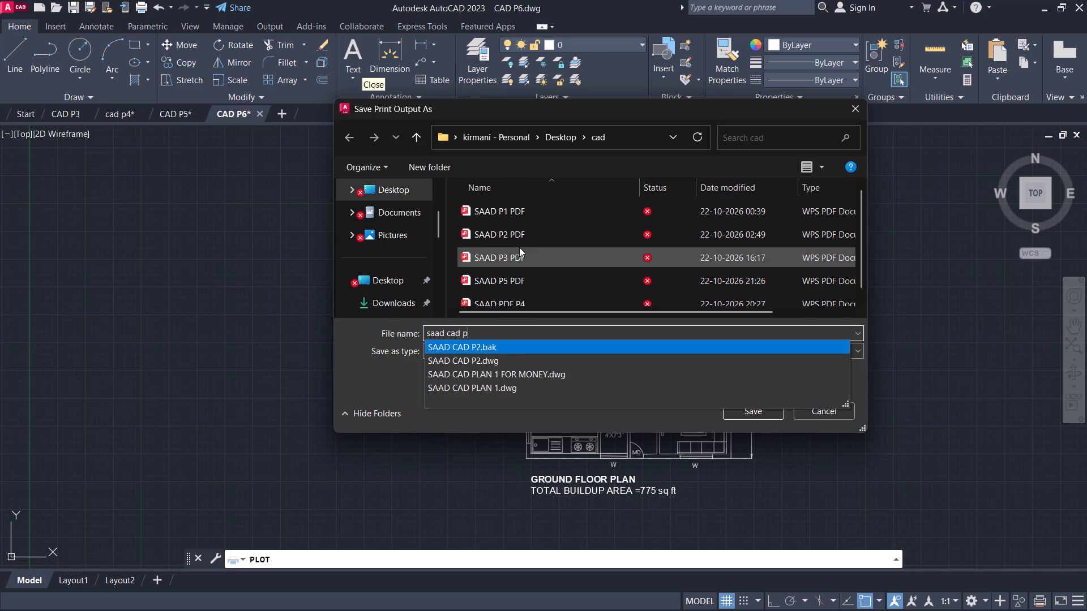
key("6")
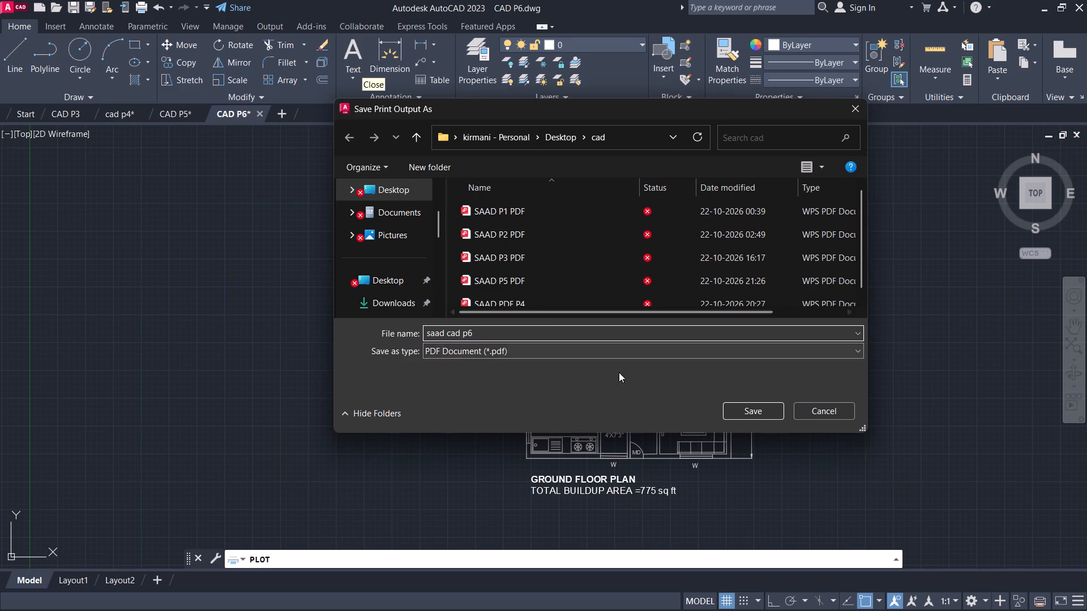
left_click(757, 416)
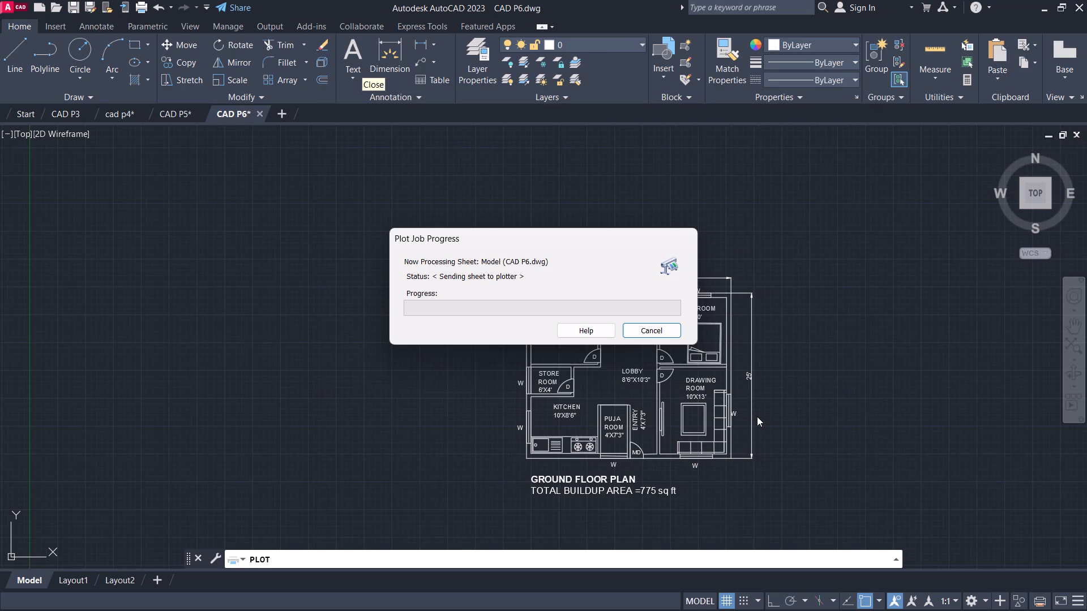